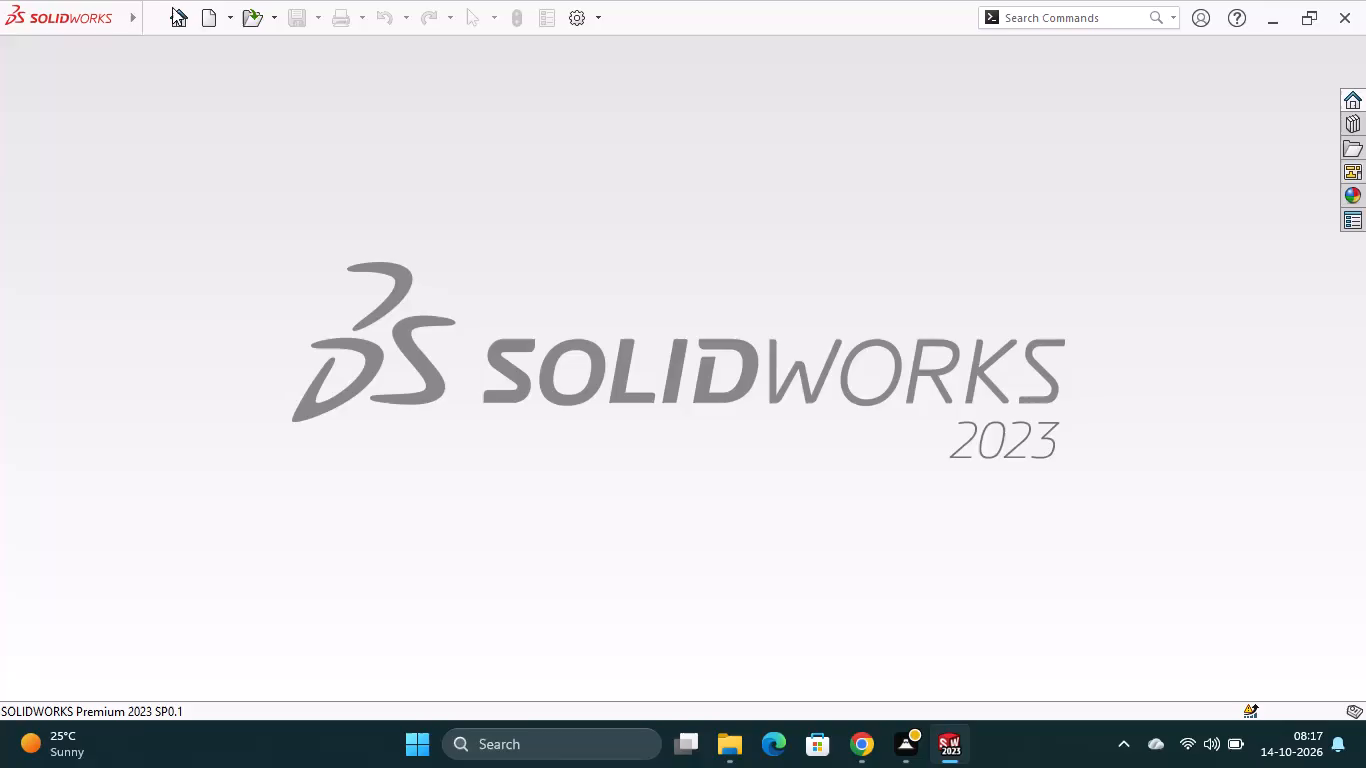
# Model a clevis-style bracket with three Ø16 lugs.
# Create a new part document.
pyautogui.click(199, 17)
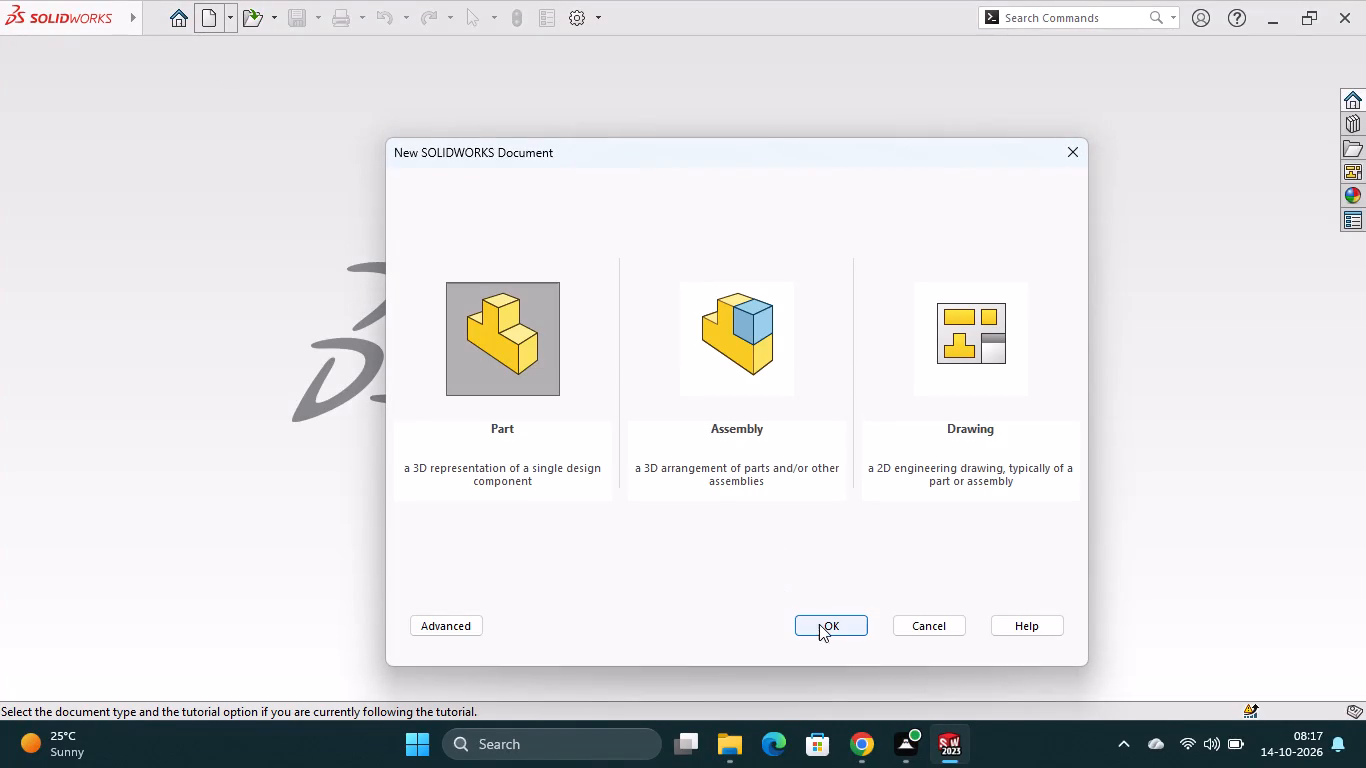
pyautogui.click(819, 624)
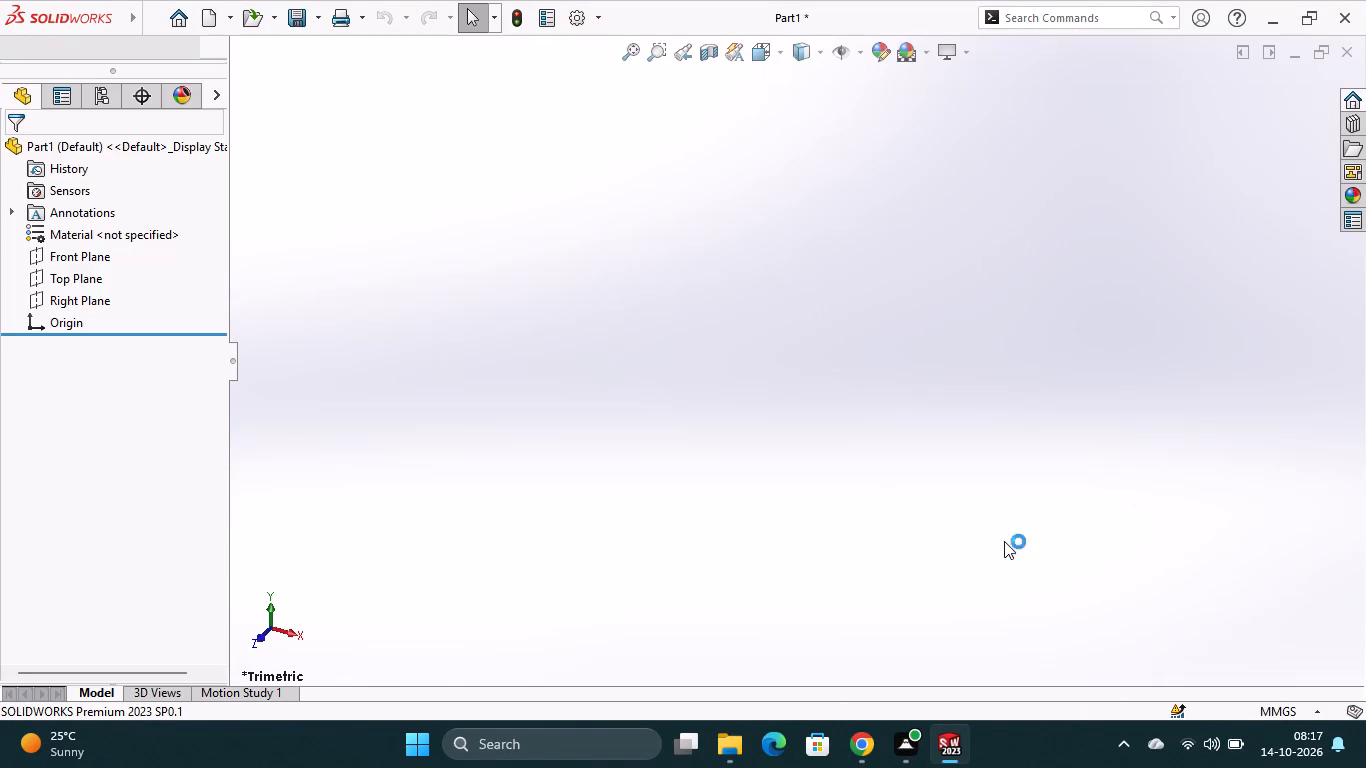
# Start a sketch on the Front Plane.
pyautogui.click(91, 259)
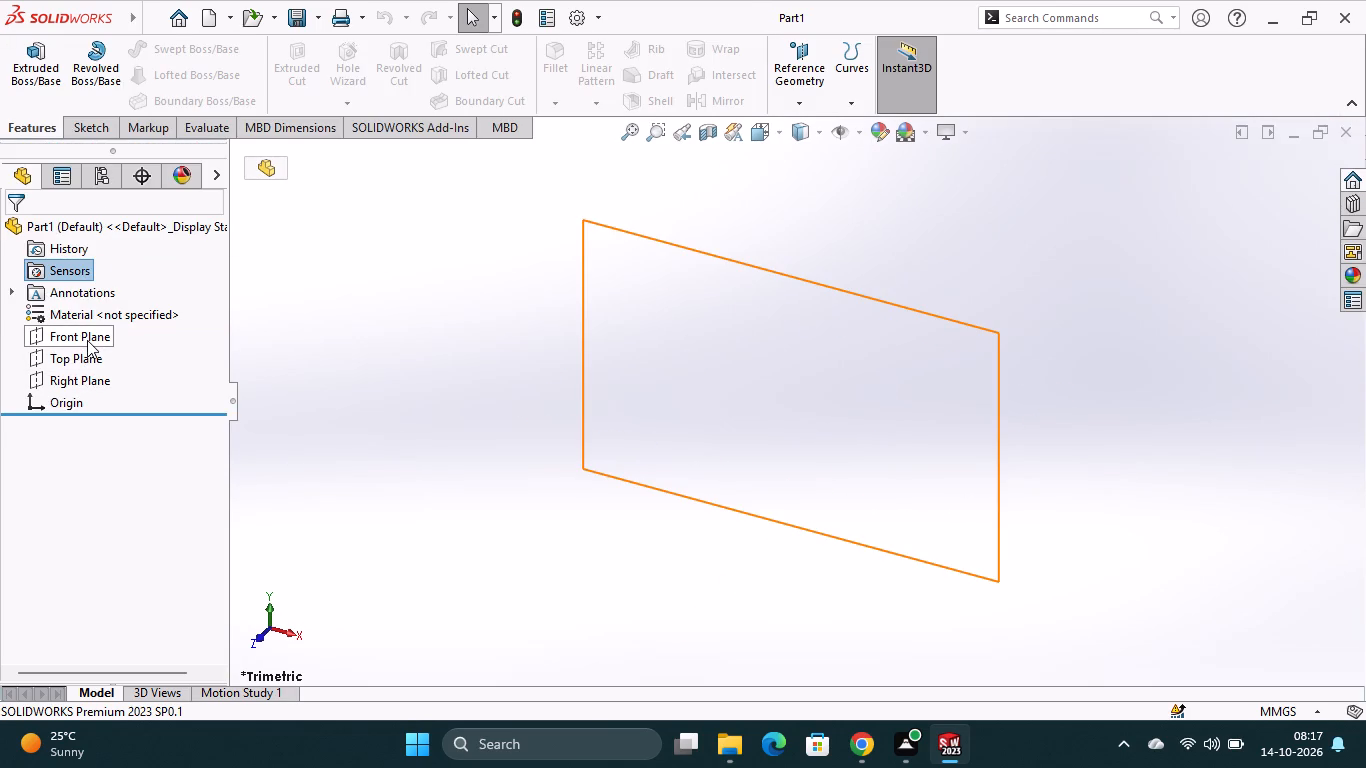
pyautogui.click(87, 340)
pyautogui.click(108, 312)
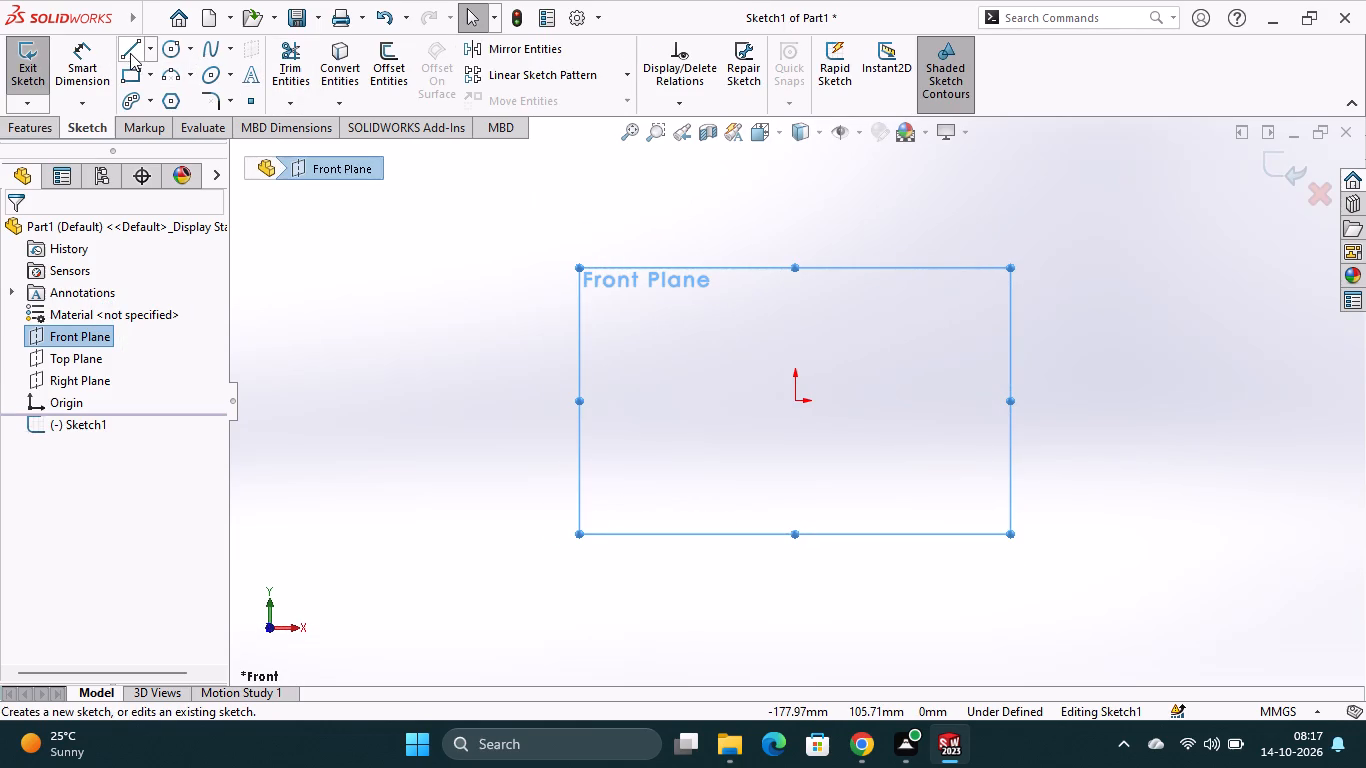
# Sketch a horizontal centerline about 133 mm long, centred on the origin.
pyautogui.click(149, 56)
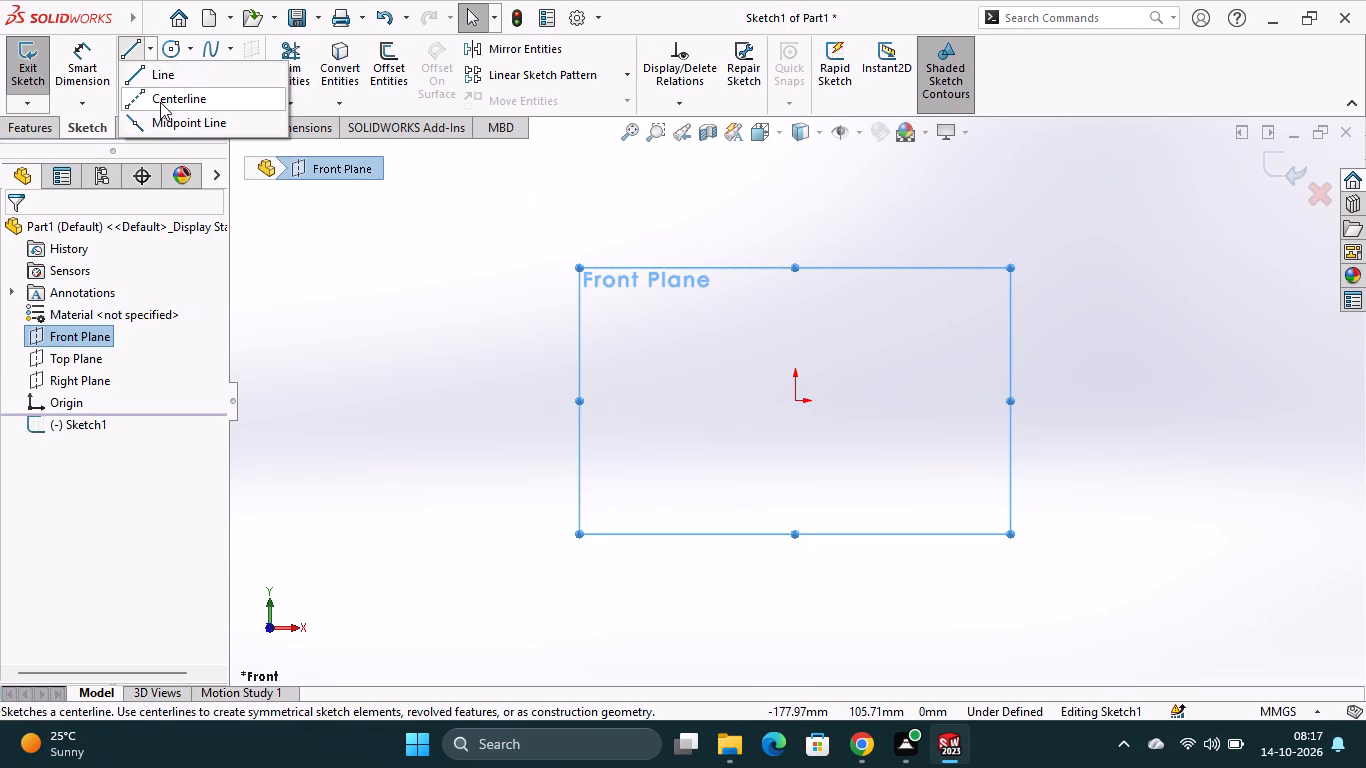
pyautogui.click(160, 102)
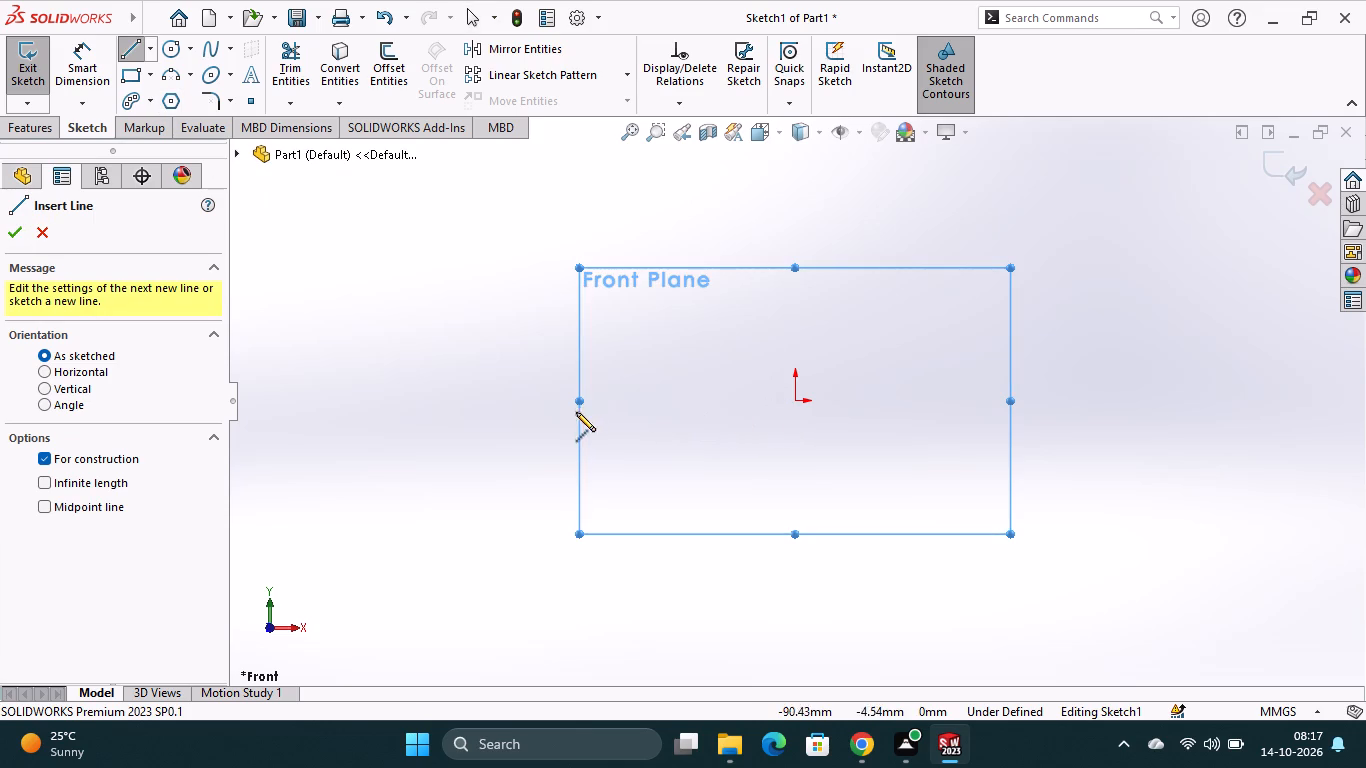
pyautogui.click(634, 403)
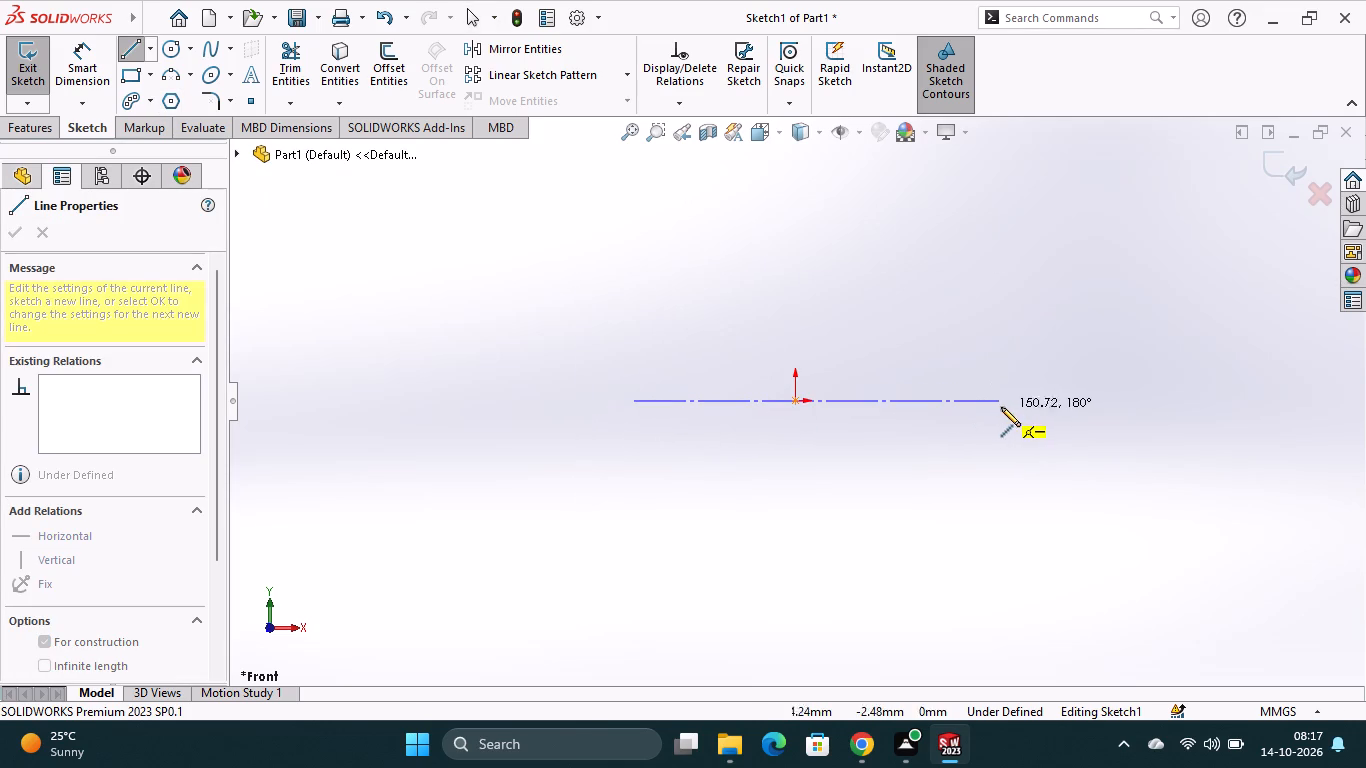
pyautogui.click(956, 400)
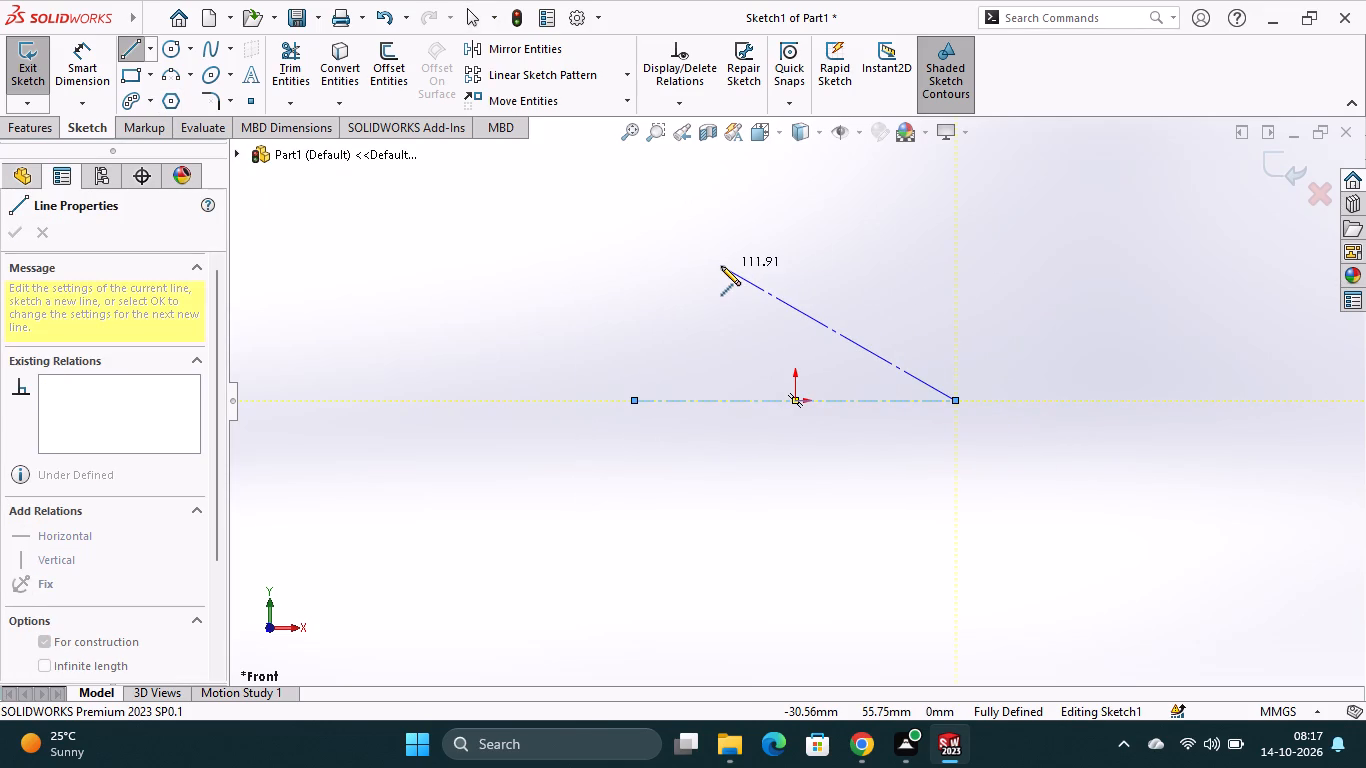
pyautogui.press('Escape')
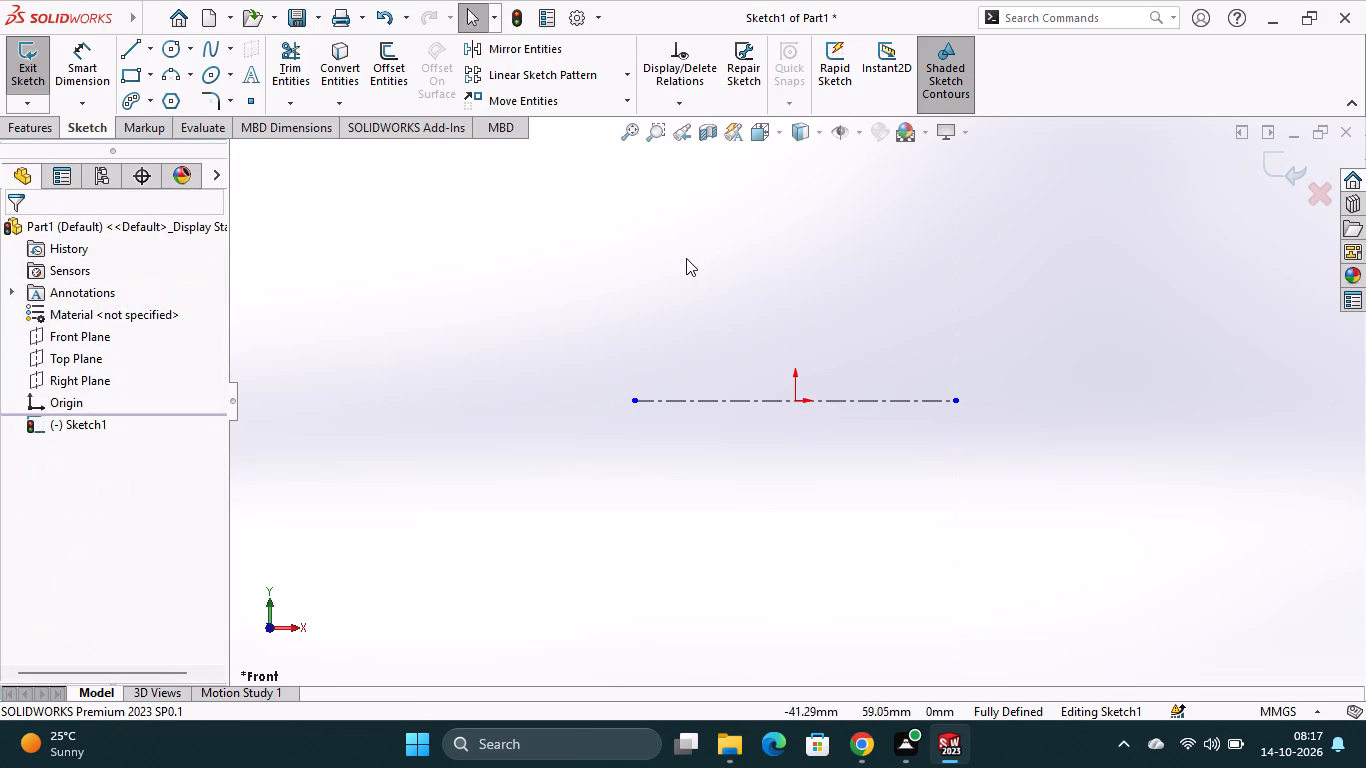
# Sketch a horizontal solid line about 66 mm long from the origin to the centerline's right endpoint.
pyautogui.click(129, 54)
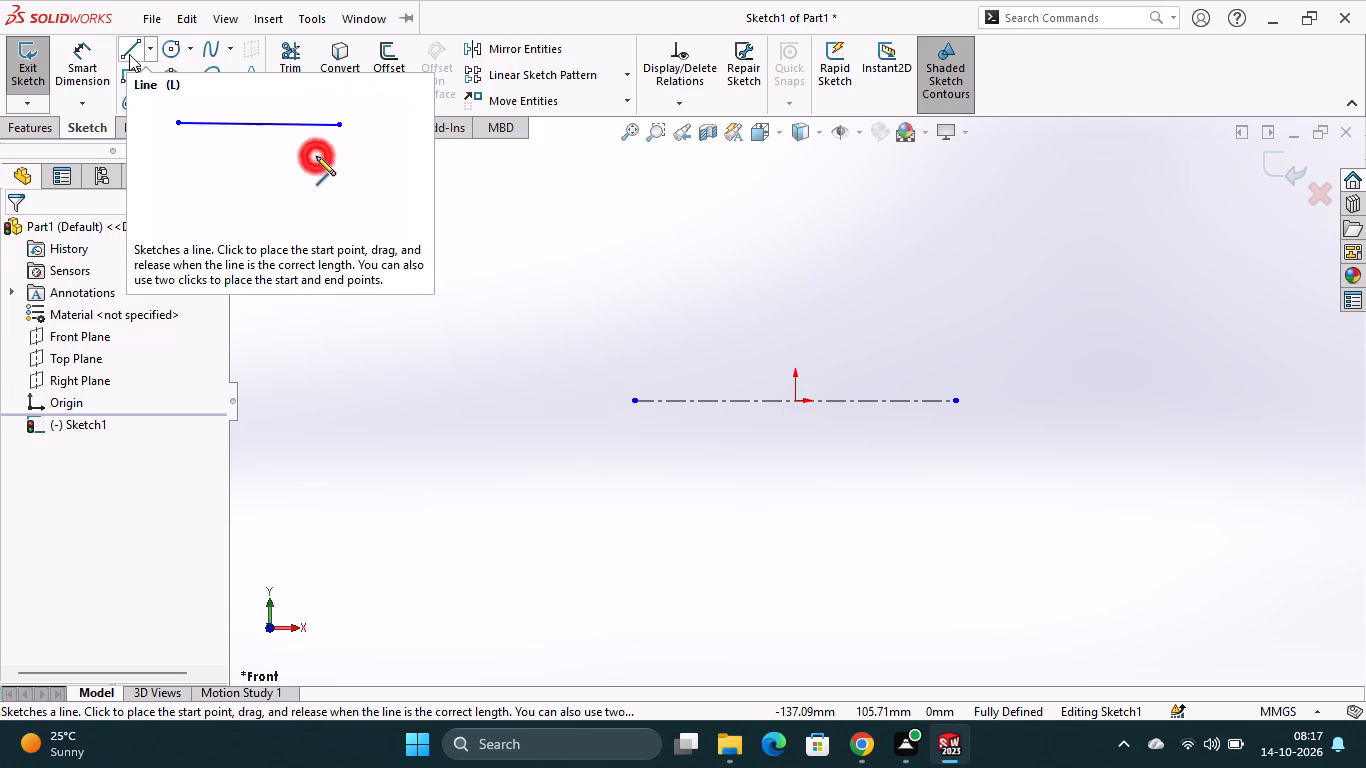
pyautogui.click(795, 401)
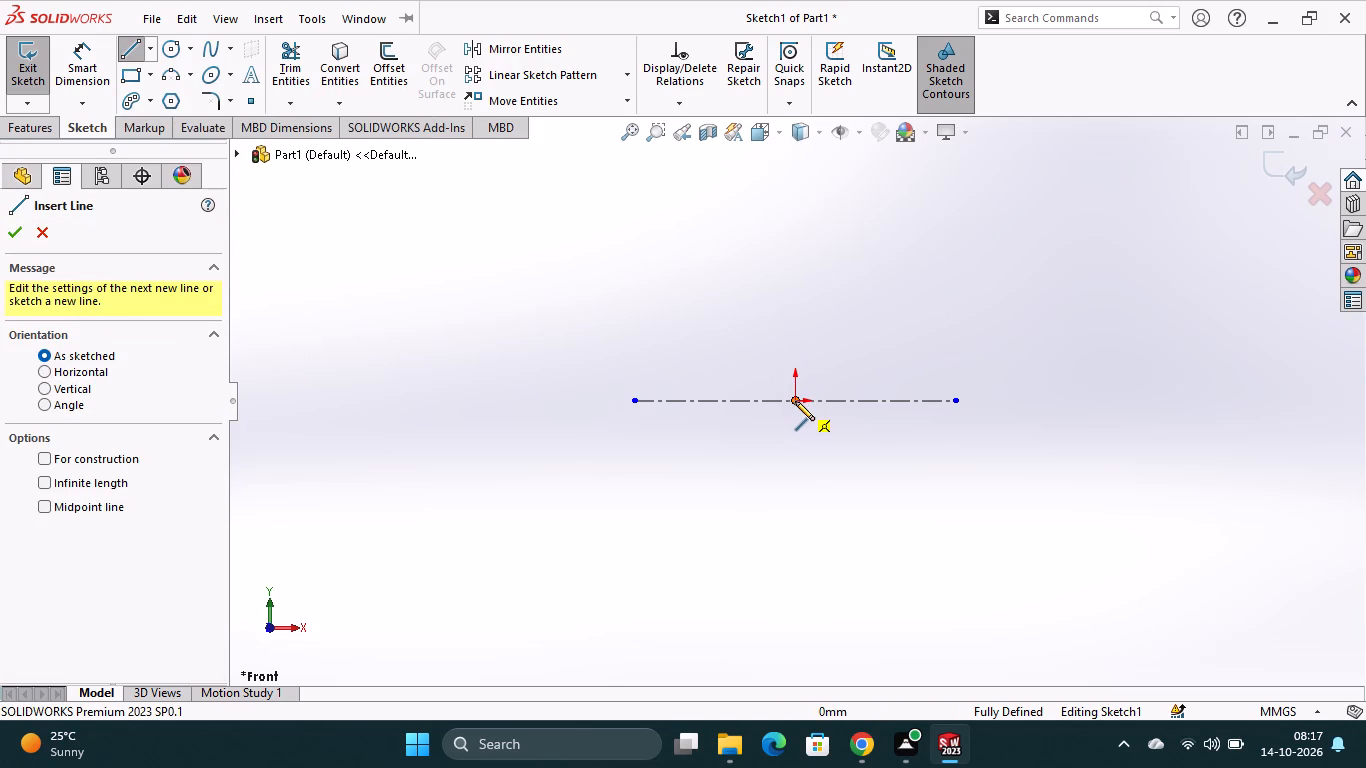
pyautogui.click(957, 399)
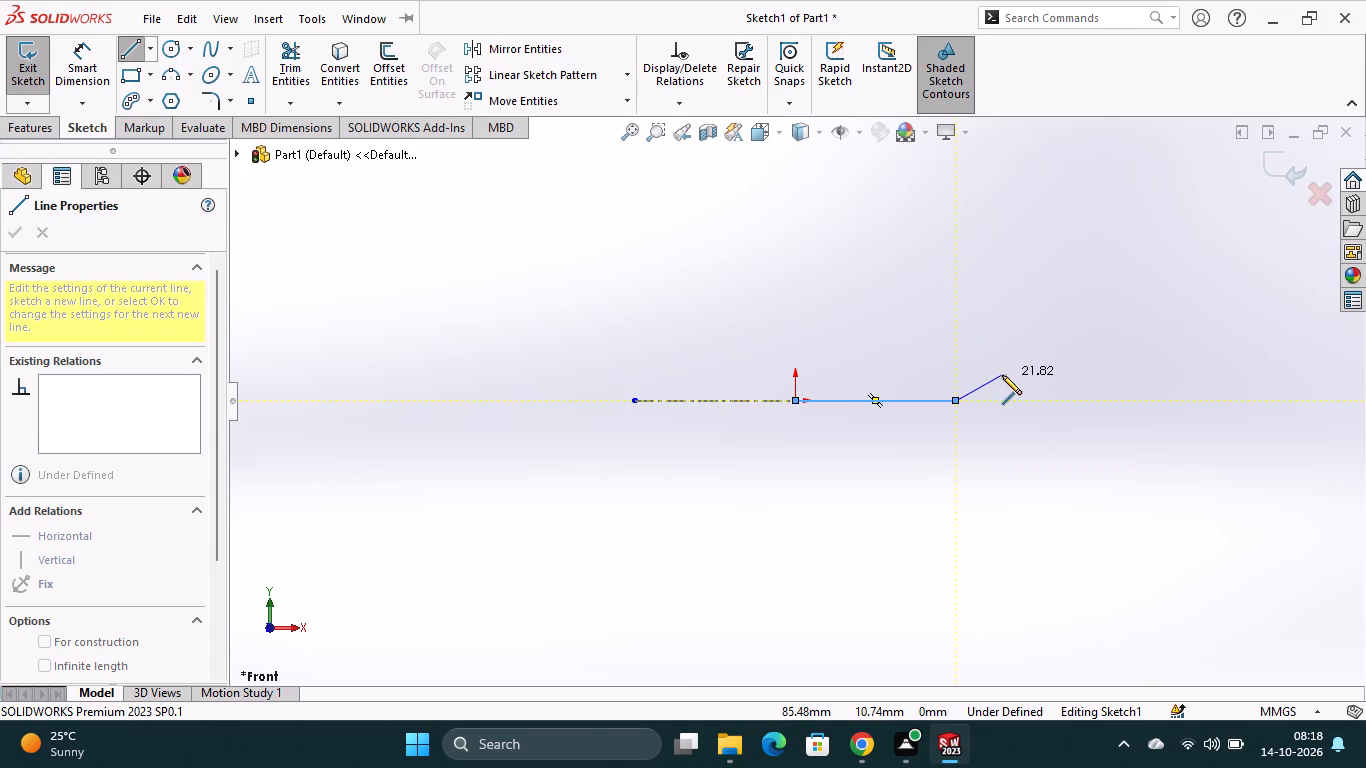
pyautogui.press('Escape')
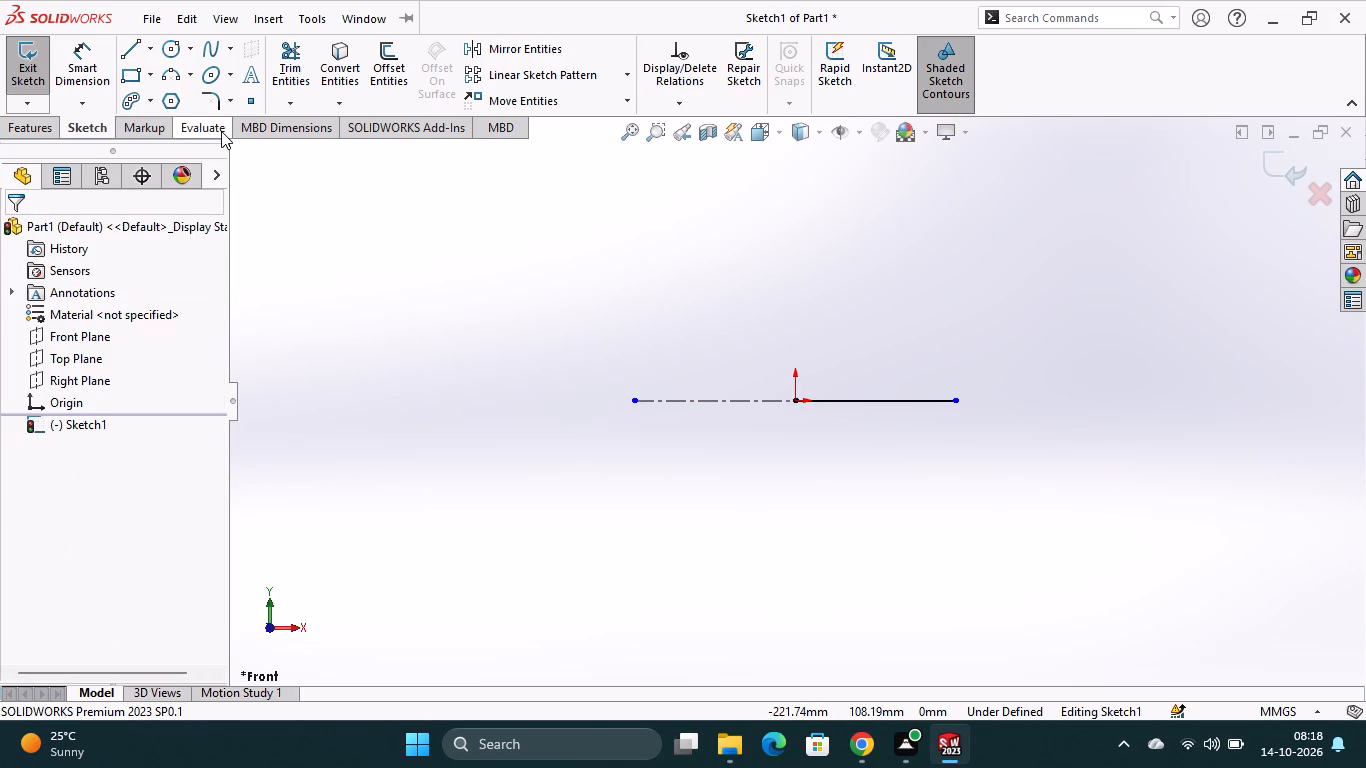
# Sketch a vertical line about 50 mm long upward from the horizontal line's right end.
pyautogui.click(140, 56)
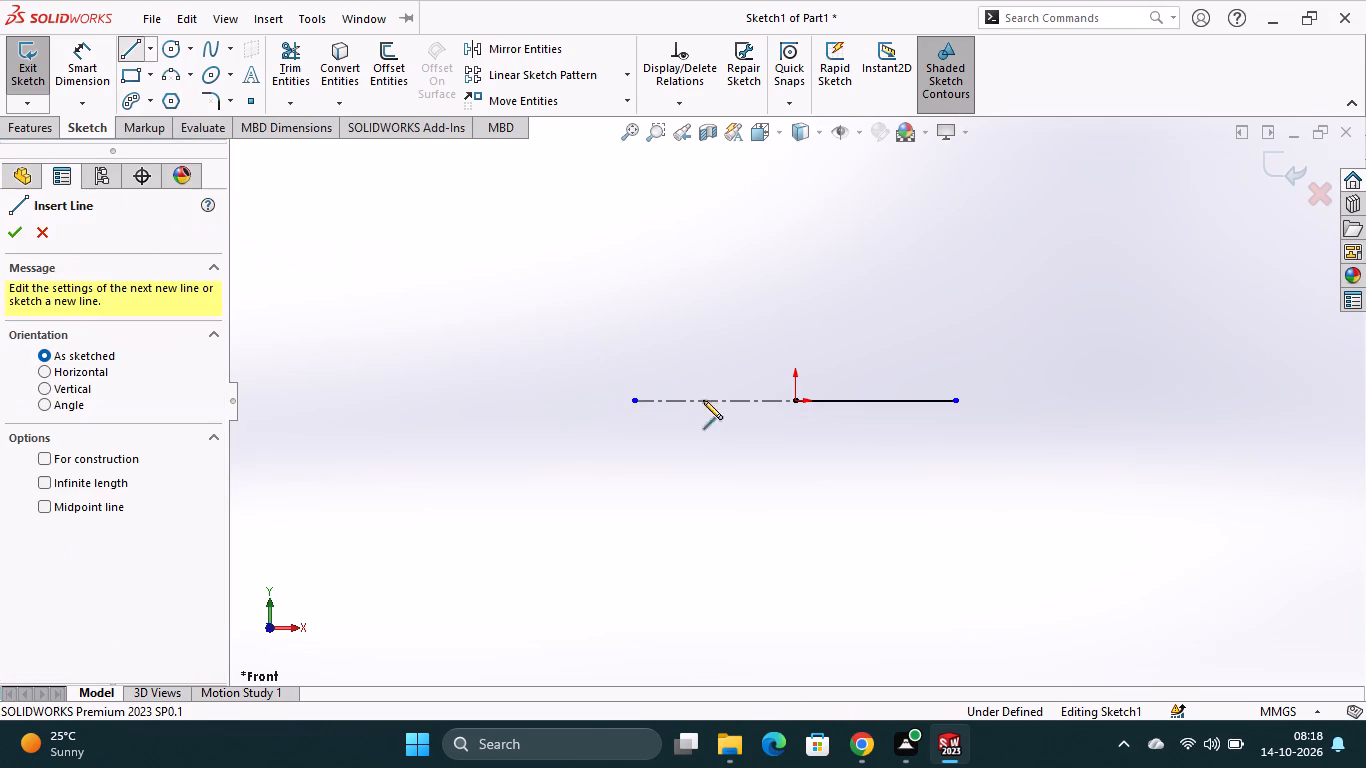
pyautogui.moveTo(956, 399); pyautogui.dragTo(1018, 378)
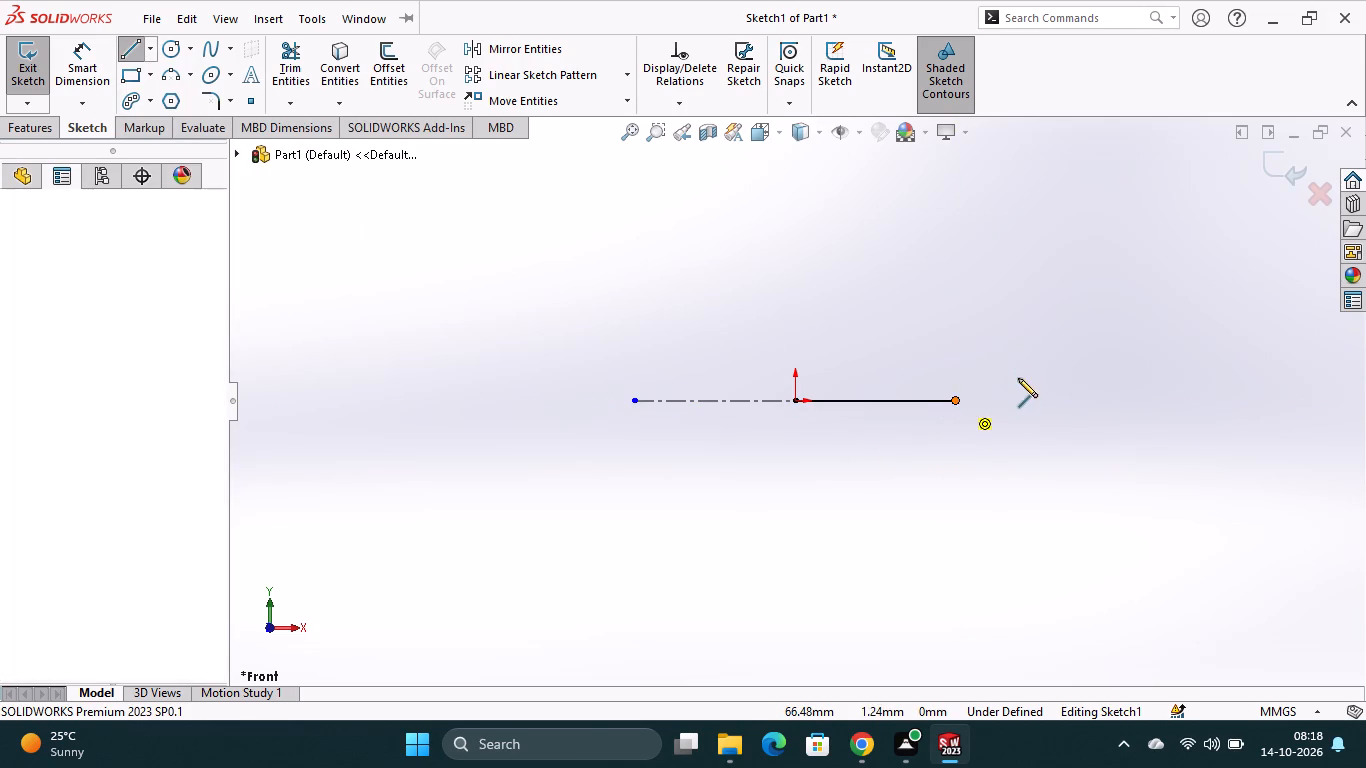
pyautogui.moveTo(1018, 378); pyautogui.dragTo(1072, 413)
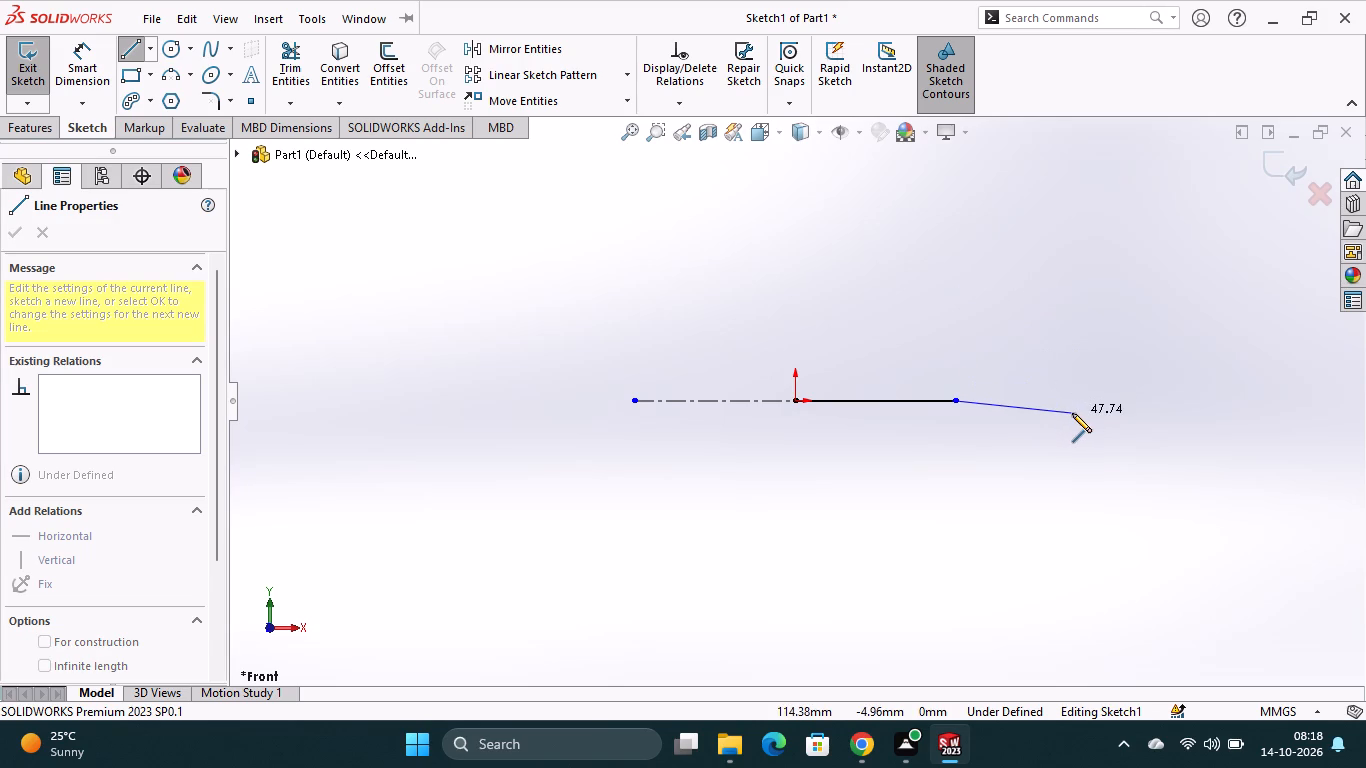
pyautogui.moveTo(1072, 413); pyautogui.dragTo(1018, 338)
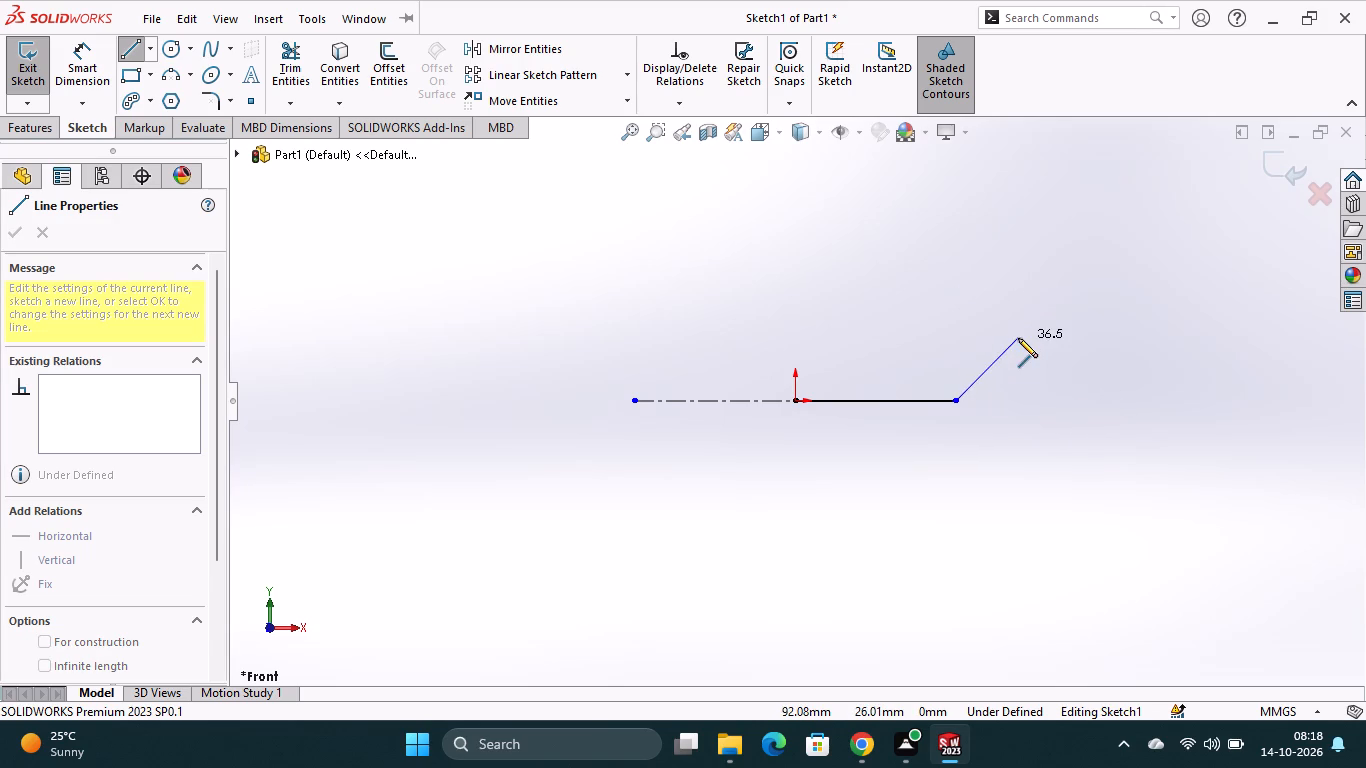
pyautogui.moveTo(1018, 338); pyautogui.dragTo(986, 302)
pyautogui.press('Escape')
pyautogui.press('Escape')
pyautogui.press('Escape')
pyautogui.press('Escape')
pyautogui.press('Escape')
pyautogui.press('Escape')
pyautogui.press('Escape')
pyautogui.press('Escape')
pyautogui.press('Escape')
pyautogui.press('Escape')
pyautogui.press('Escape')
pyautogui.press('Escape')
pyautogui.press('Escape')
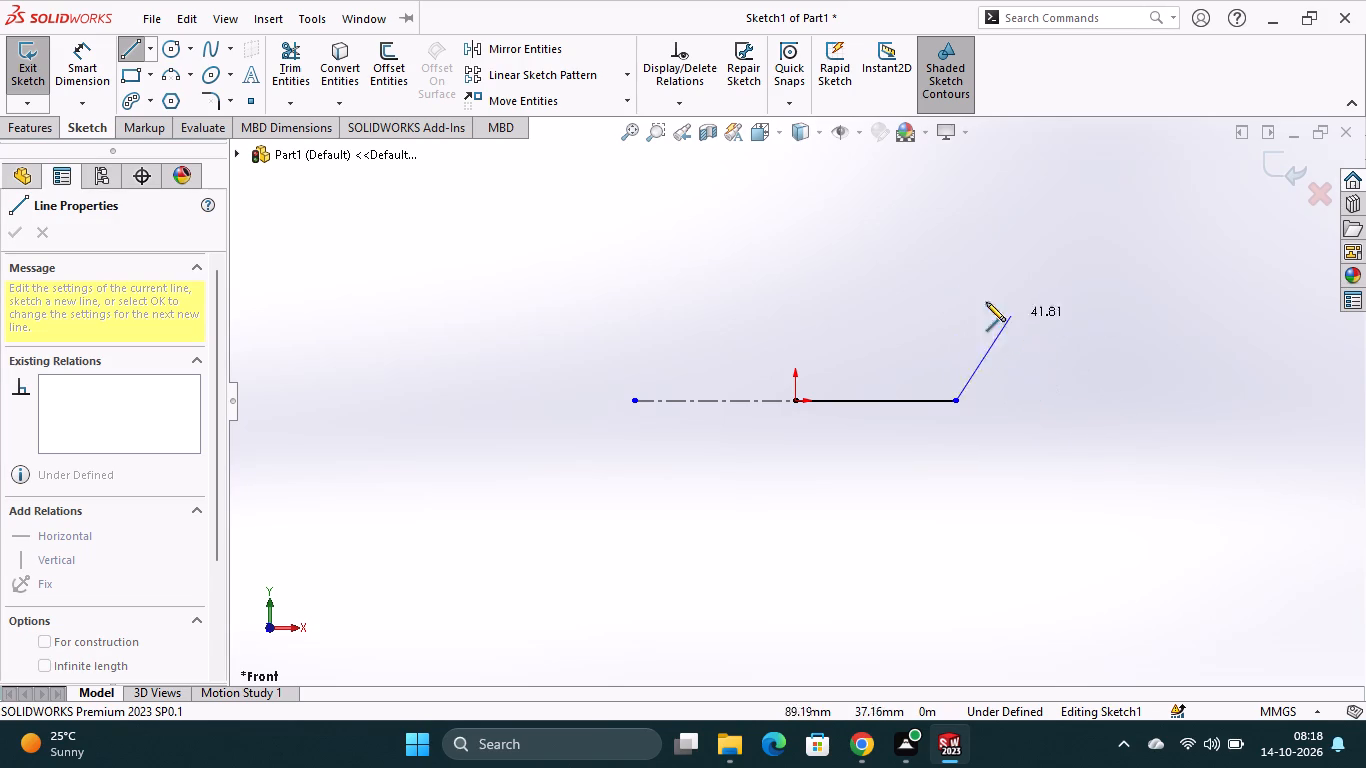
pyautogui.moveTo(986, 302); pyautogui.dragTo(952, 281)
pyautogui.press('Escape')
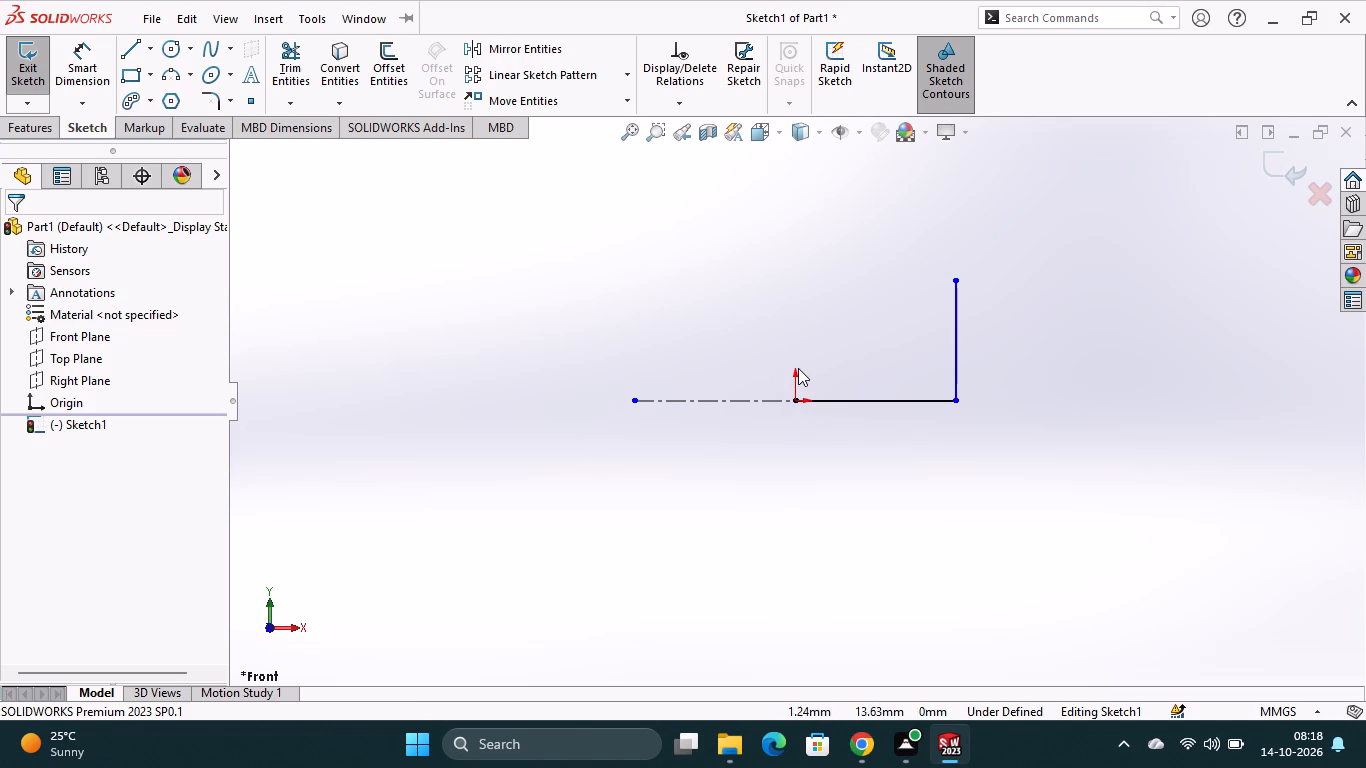
# Sketch a corner rectangle about 92 mm wide and 59 mm high, from the origin up and to the right.
pyautogui.click(127, 75)
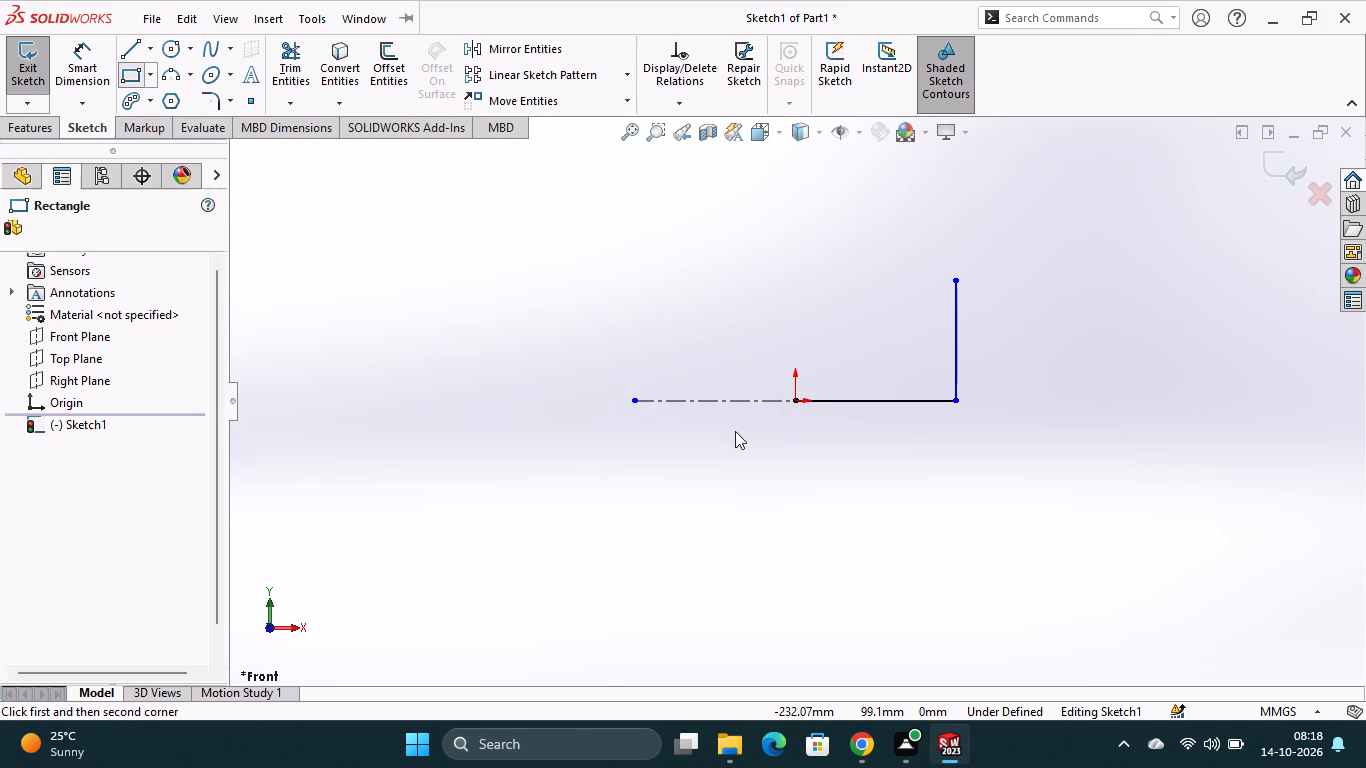
pyautogui.click(795, 402)
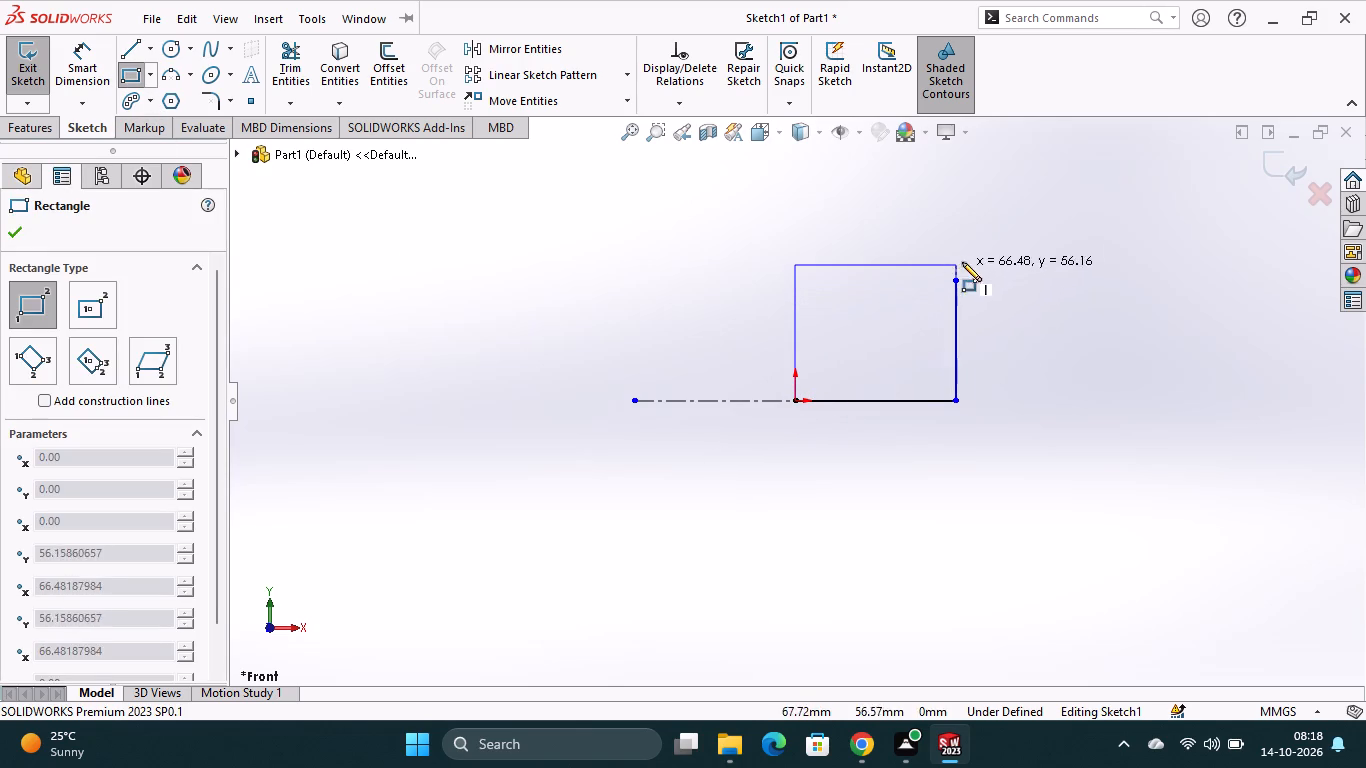
pyautogui.click(1018, 259)
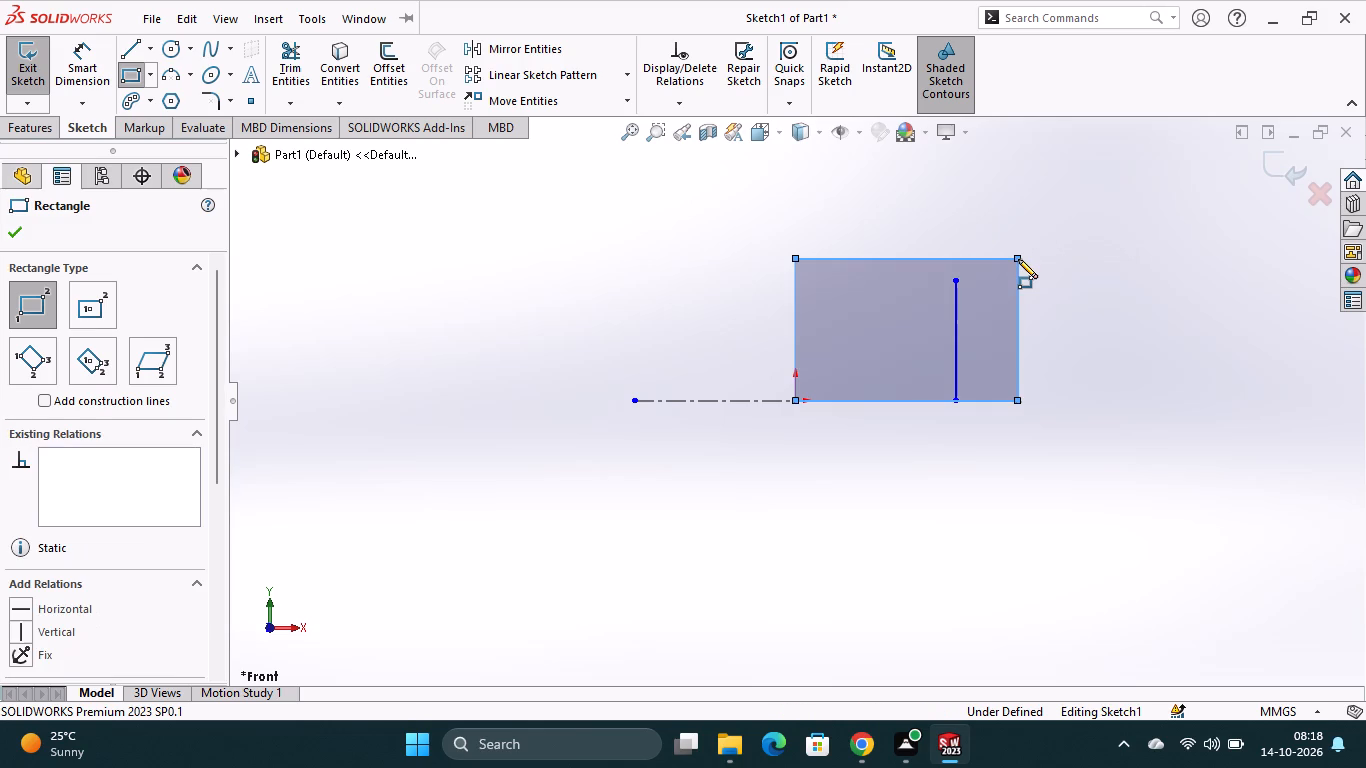
pyautogui.press('Escape')
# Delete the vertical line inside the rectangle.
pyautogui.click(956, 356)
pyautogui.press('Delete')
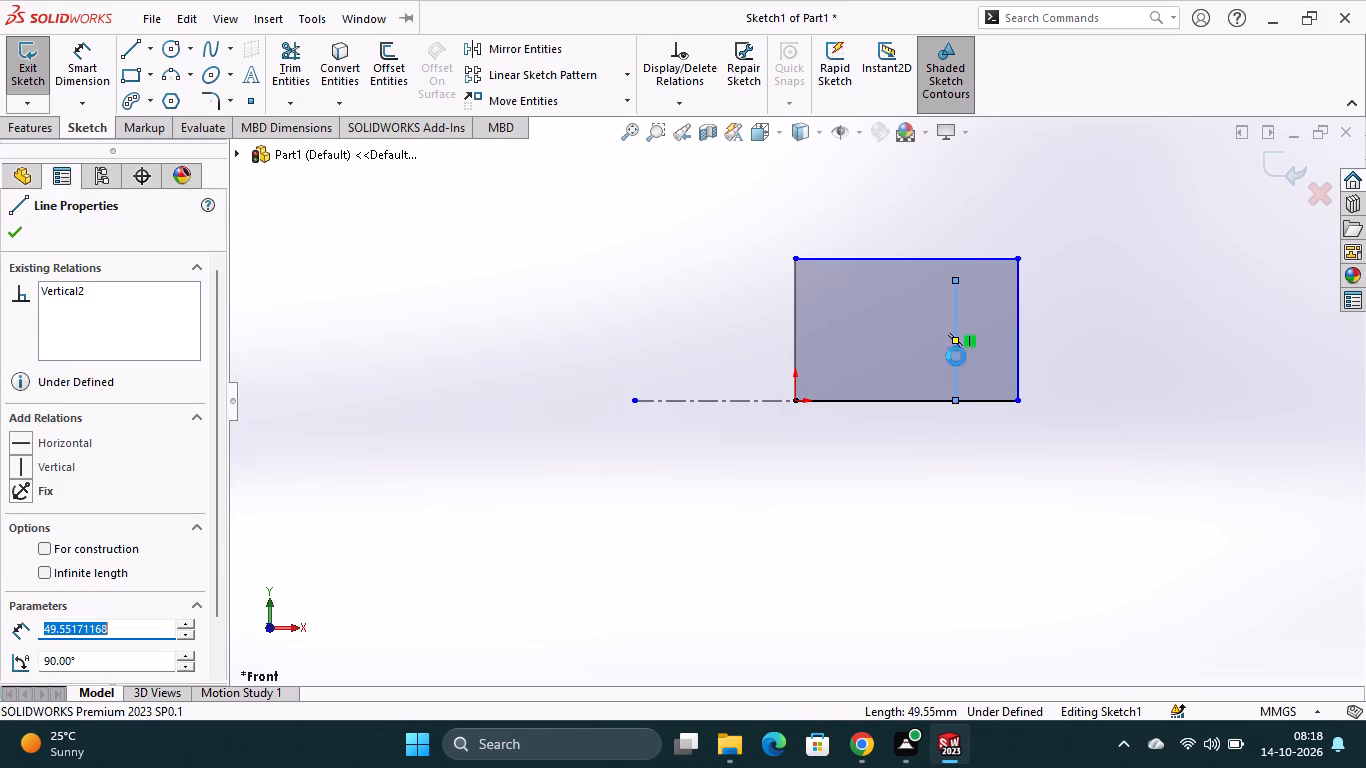
# Stretch the solid horizontal line's right endpoint past the rectangle's lower corner, to about 120 mm from the origin.
pyautogui.click(886, 402)
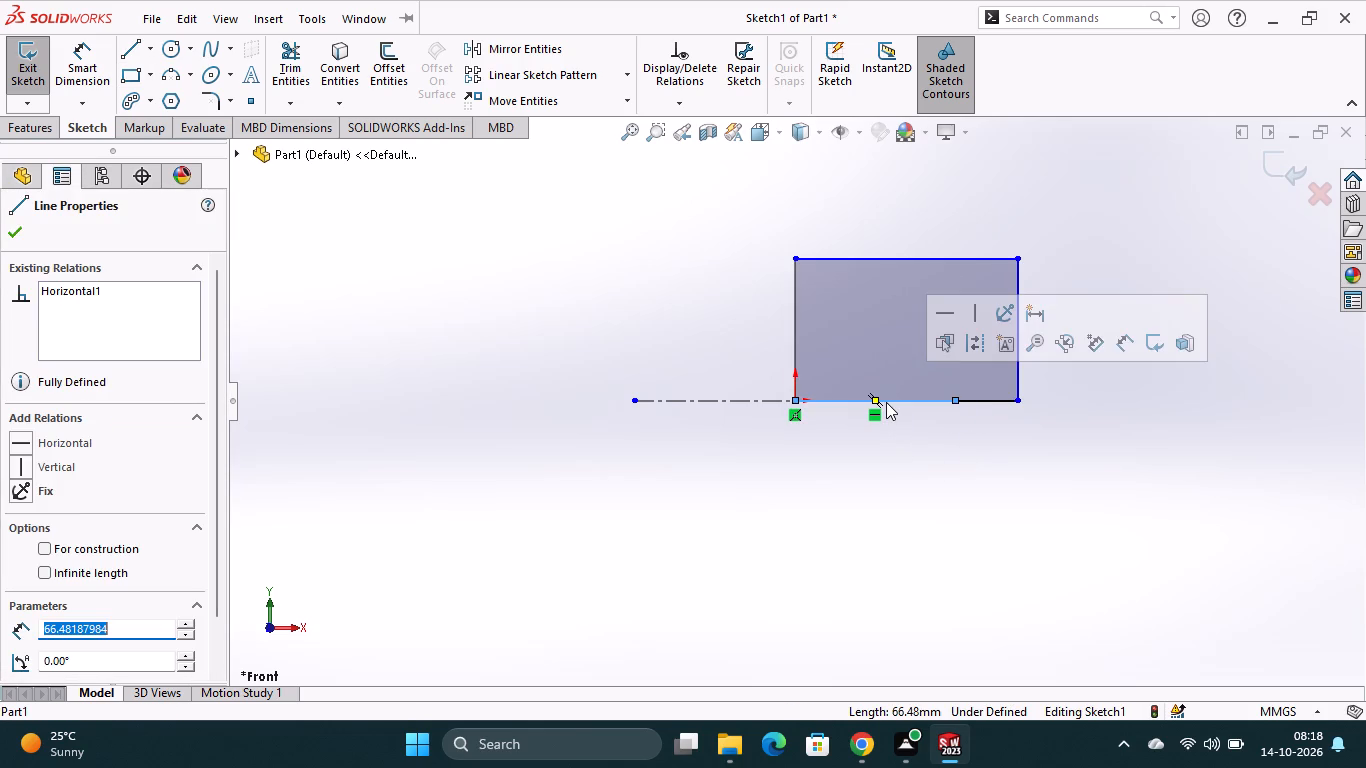
pyautogui.click(990, 479)
pyautogui.moveTo(956, 402); pyautogui.dragTo(1086, 407)
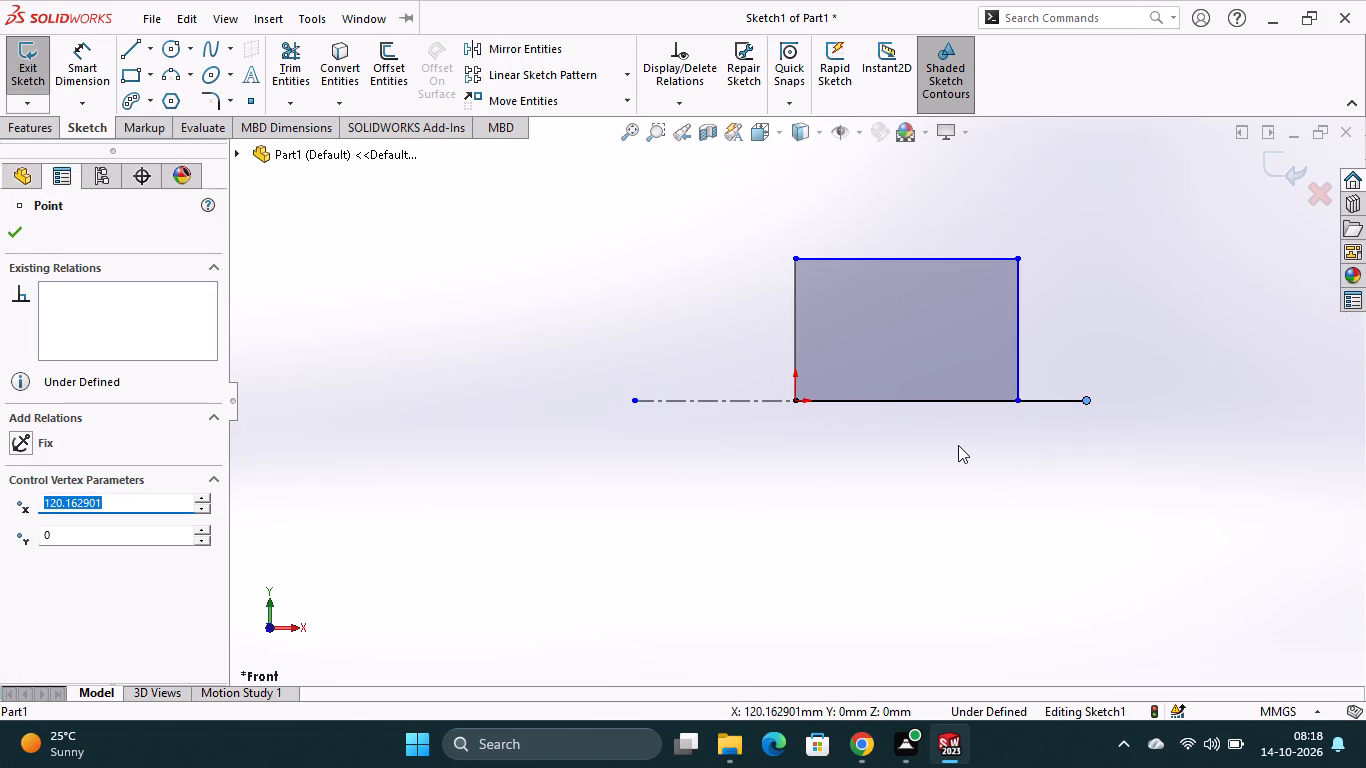
pyautogui.press('Escape')
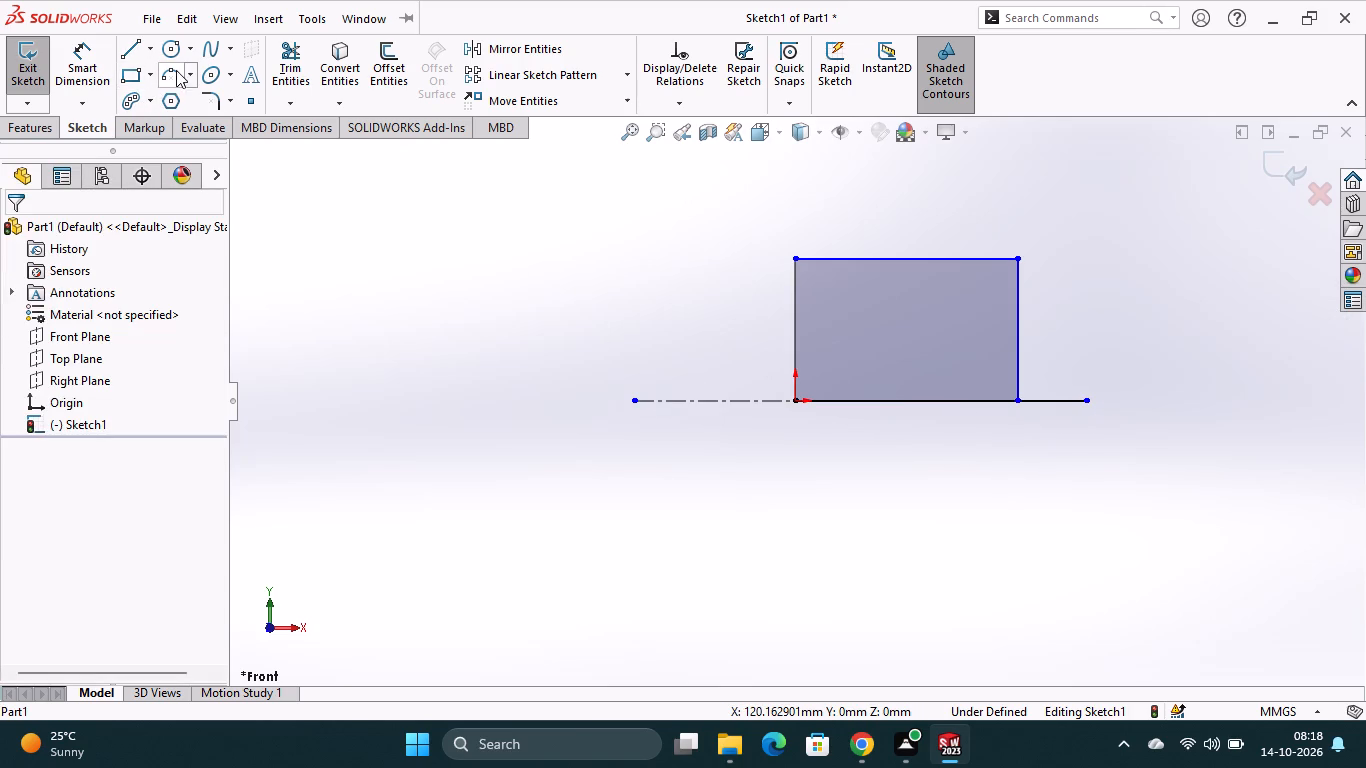
# Dimension the solid horizontal line's length from the origin as 60 mm.
pyautogui.click(98, 68)
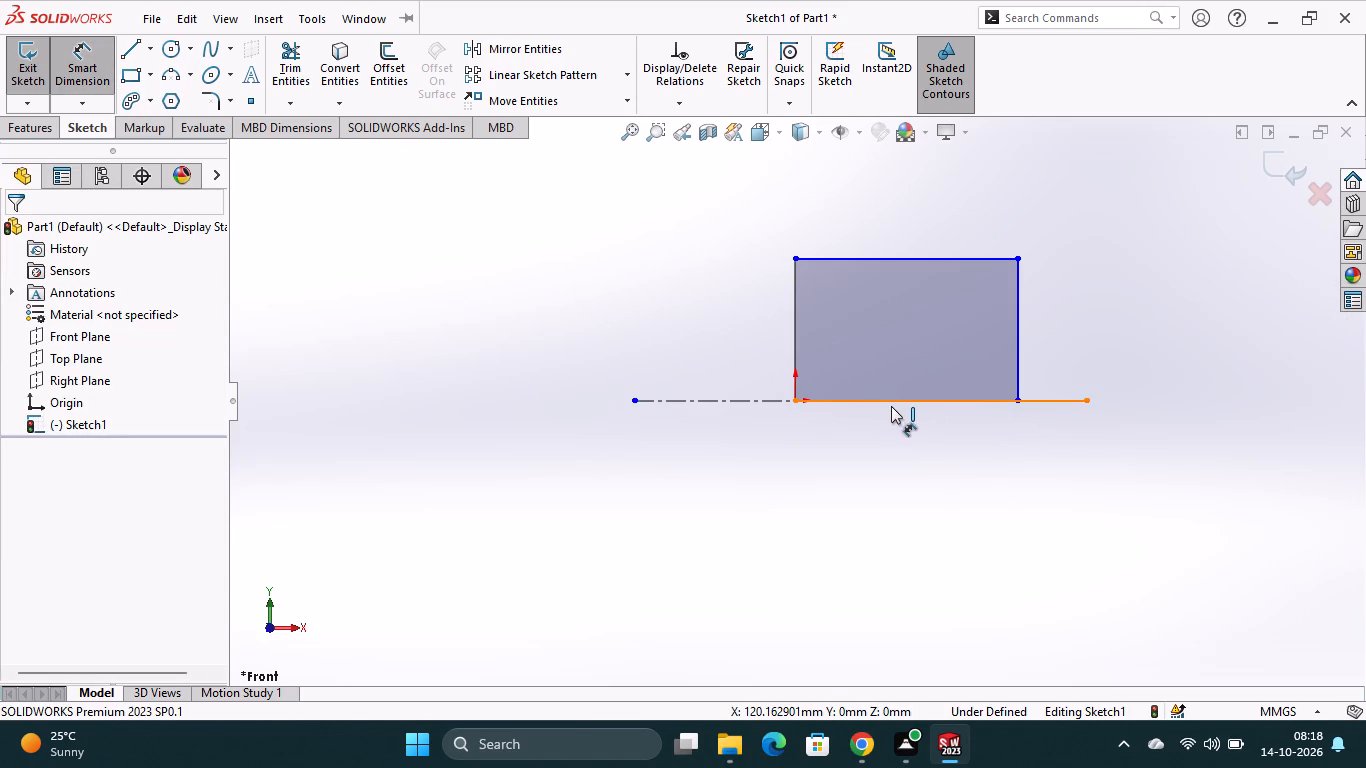
pyautogui.click(892, 403)
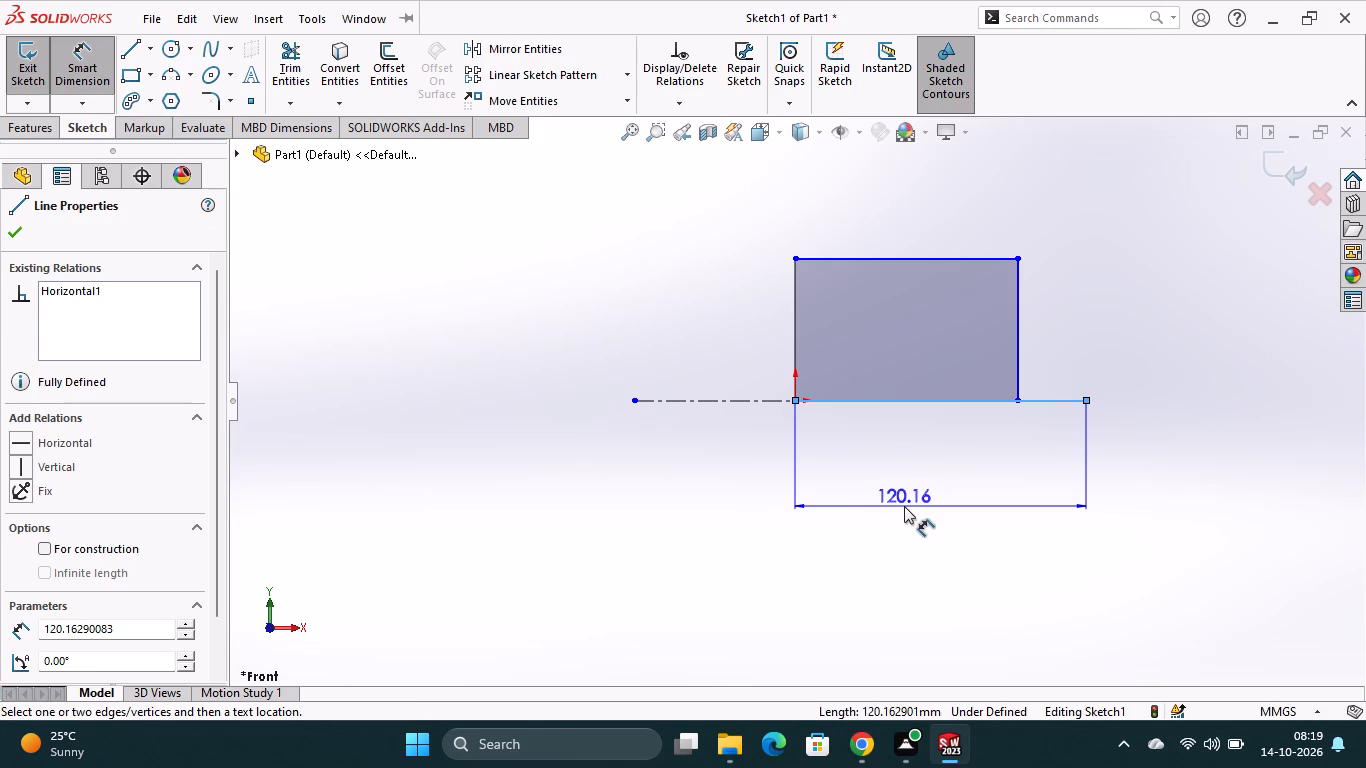
pyautogui.scroll(1, 904, 506)
pyautogui.click(904, 506)
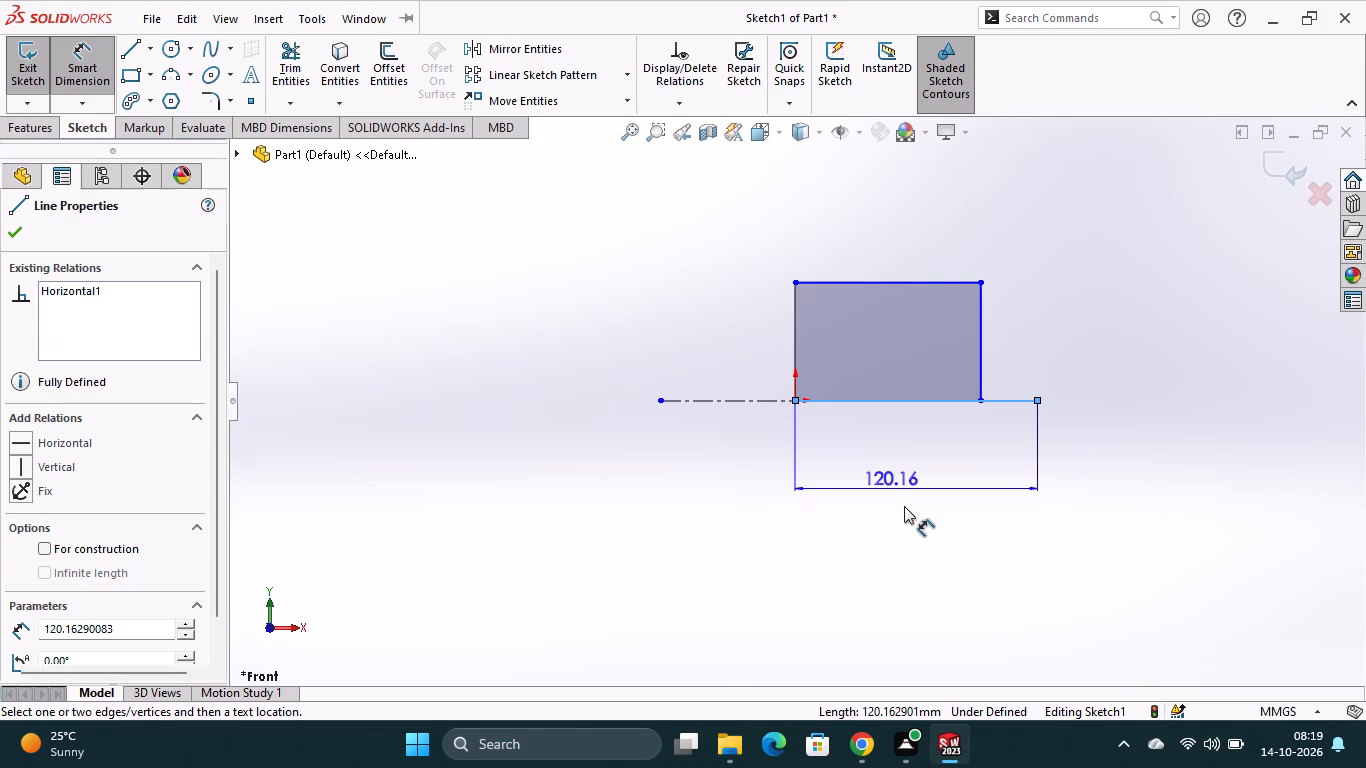
pyautogui.write('60')
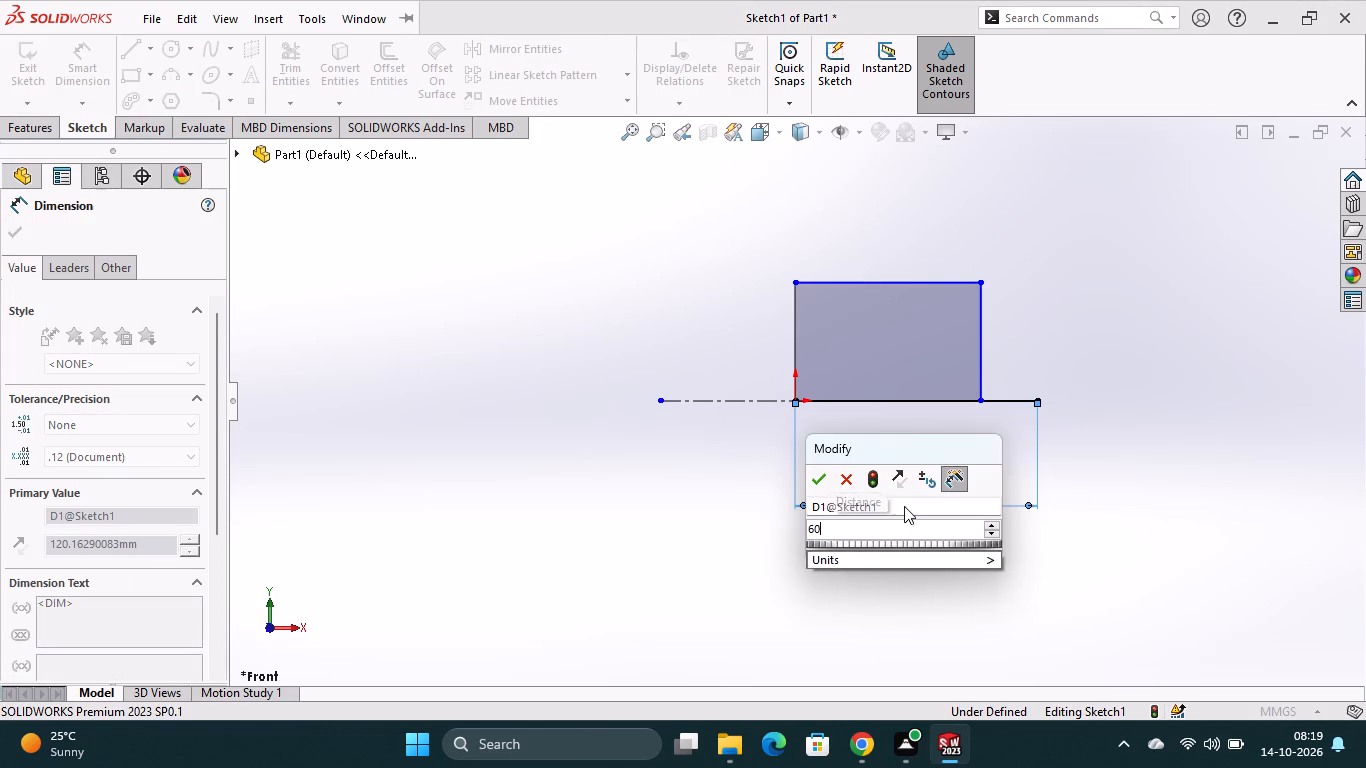
pyautogui.press('Return')
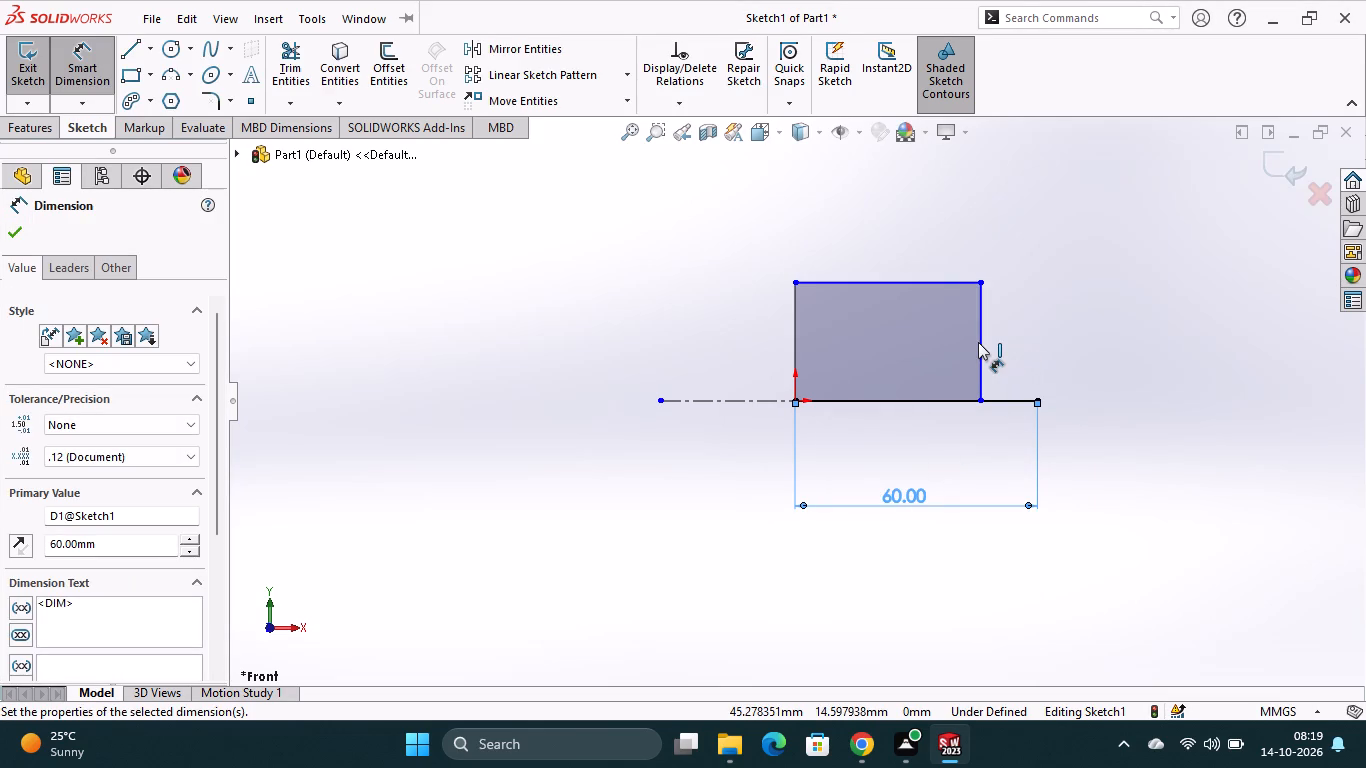
# Dimension the rectangle's right side with a height of 24+16 mm.
pyautogui.click(981, 341)
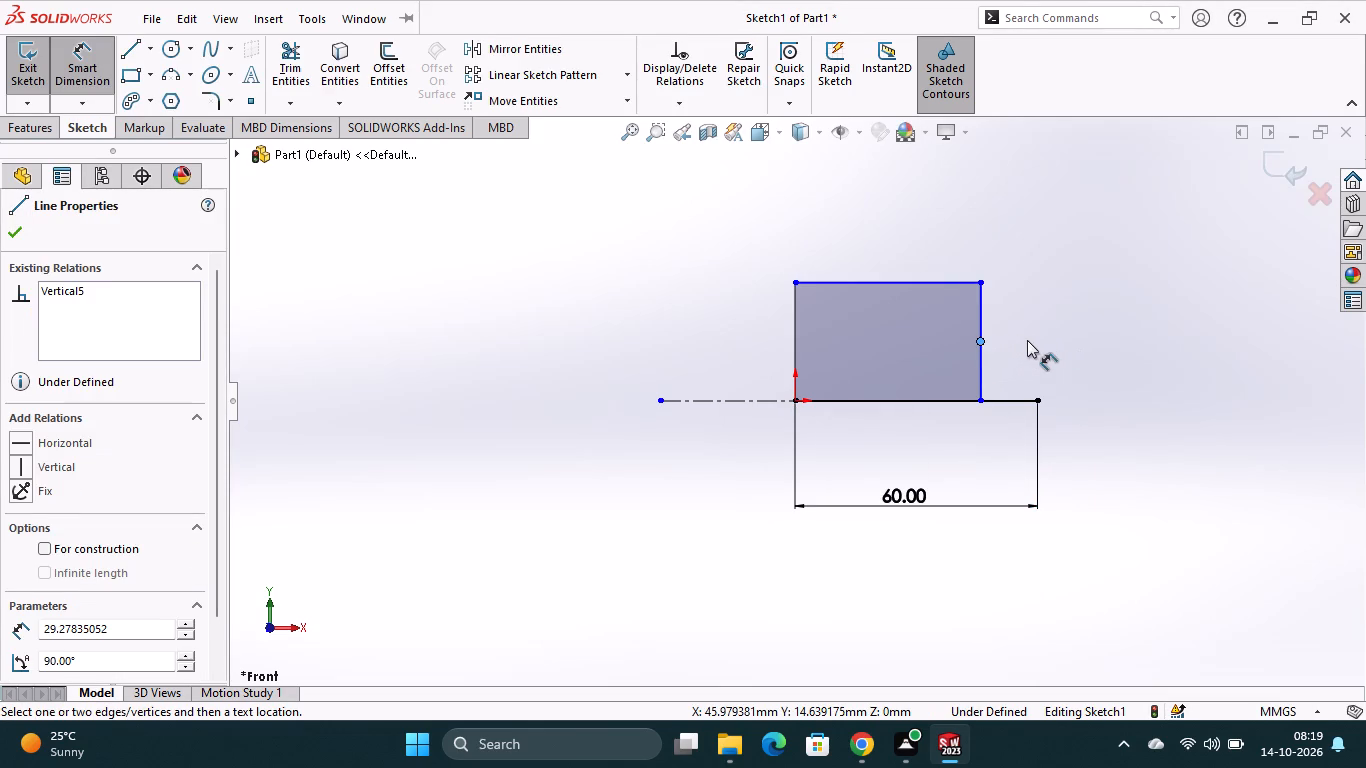
pyautogui.press('Escape')
pyautogui.click(982, 320)
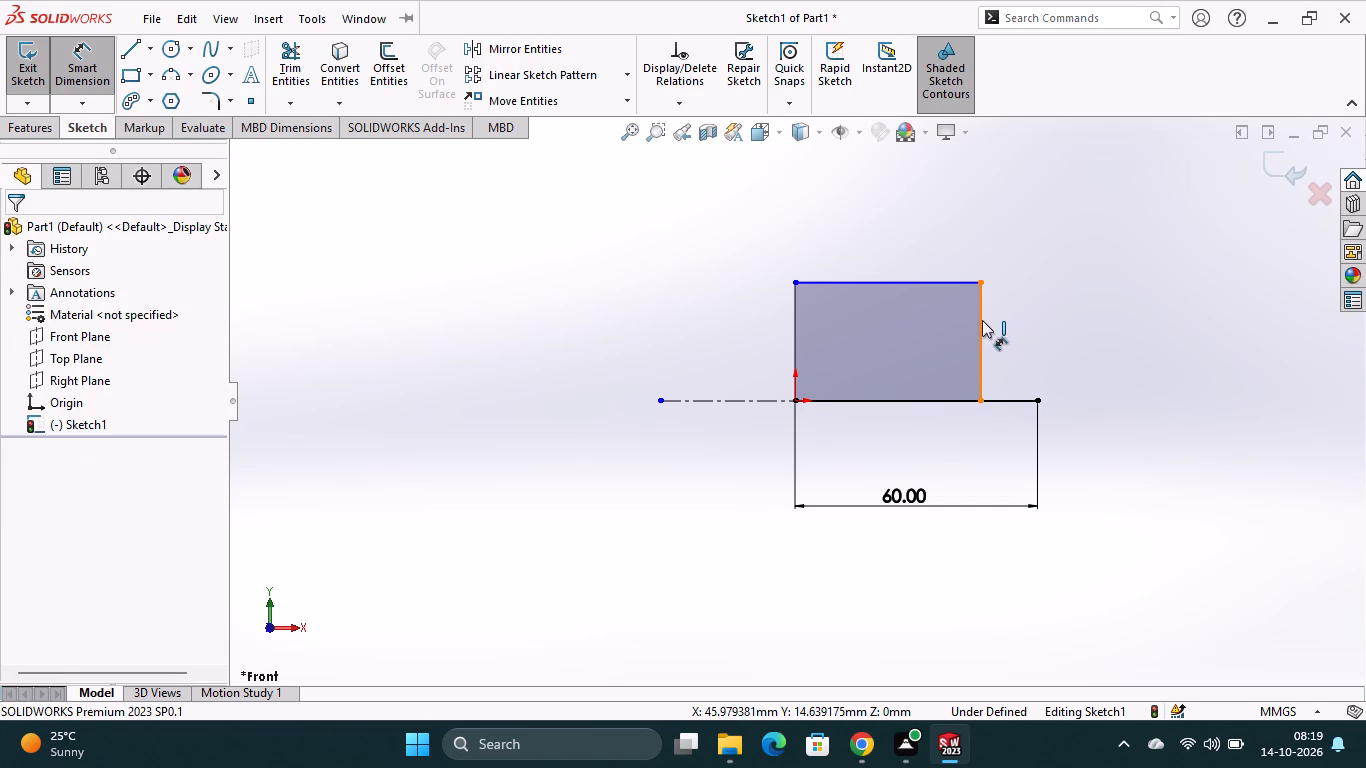
pyautogui.click(1032, 320)
pyautogui.write('24')
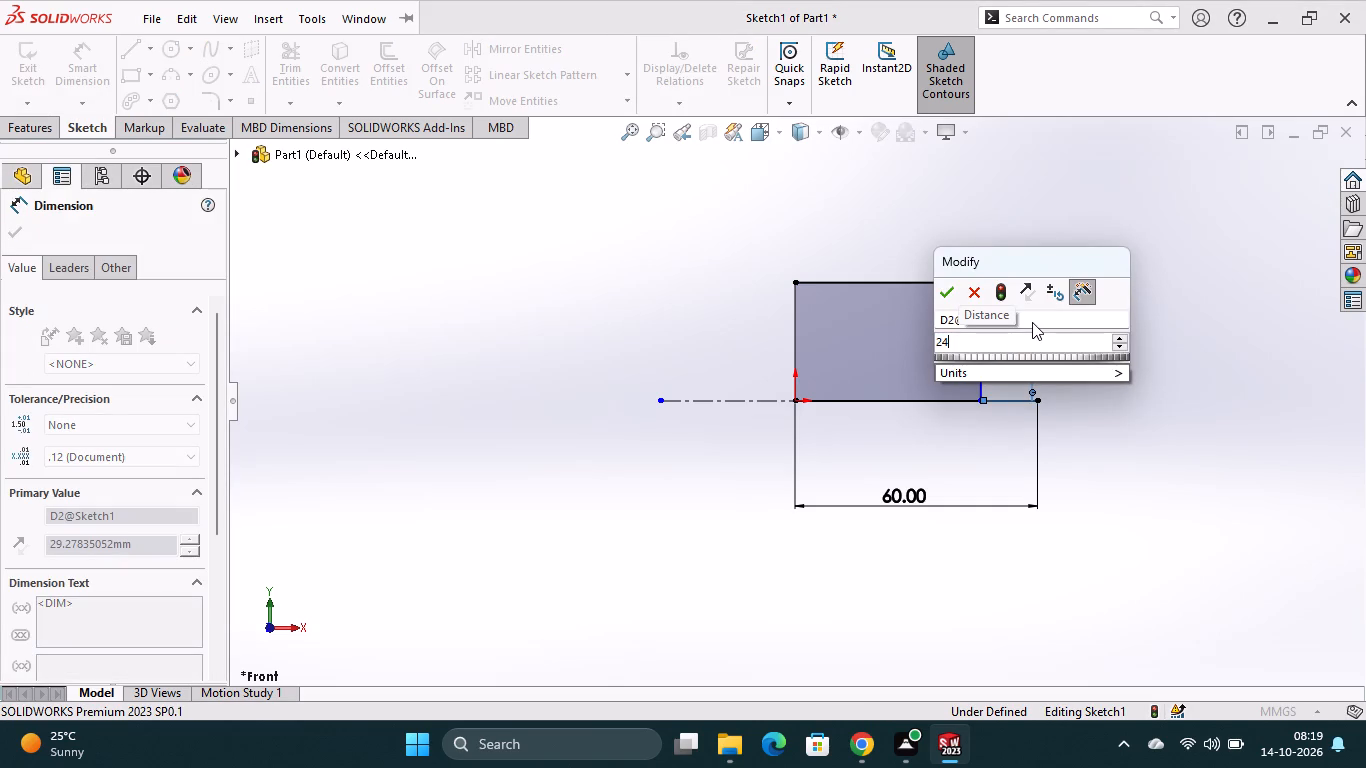
pyautogui.hotkey('shift', '+')
pyautogui.write('16')
pyautogui.press('Return')
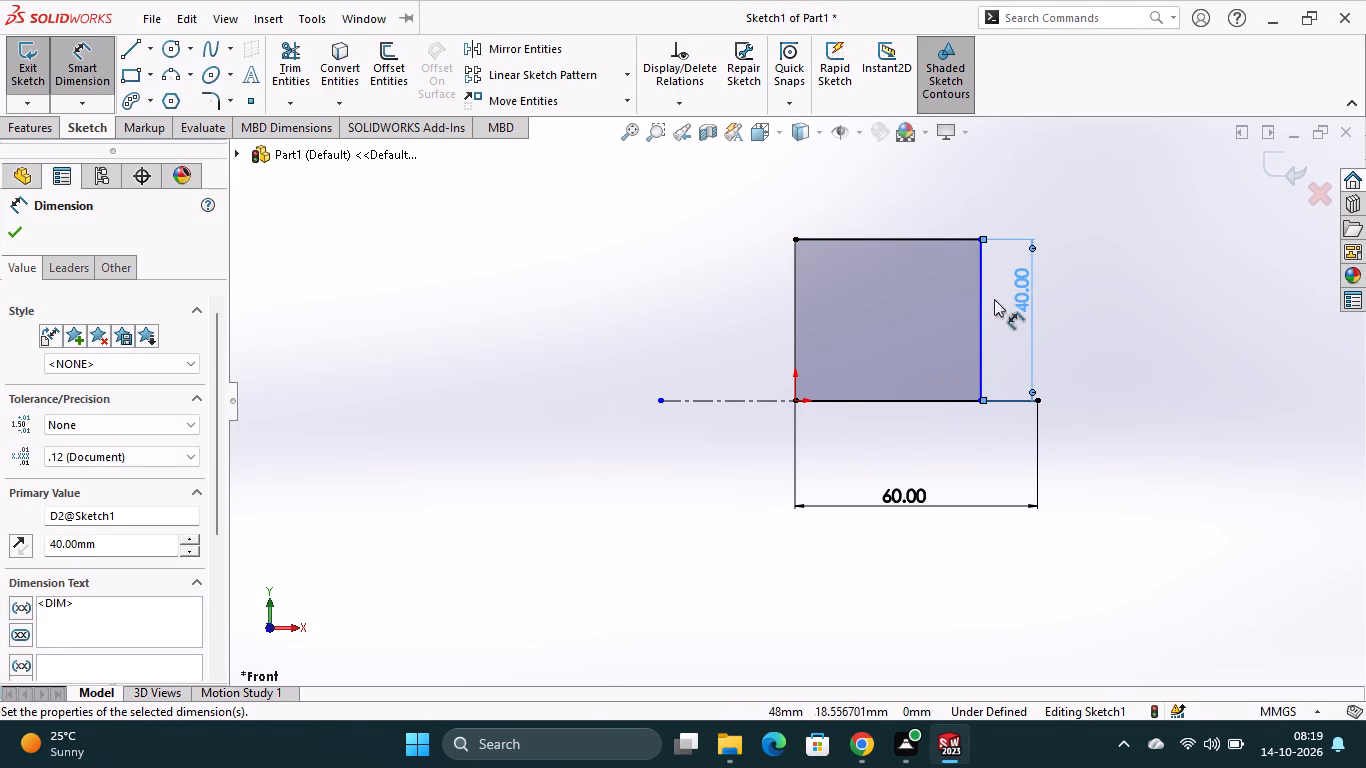
# Draw a circle of 20 mm radius centred on the midpoint of the rectangle's right side, passing through its lower corner.
pyautogui.click(173, 46)
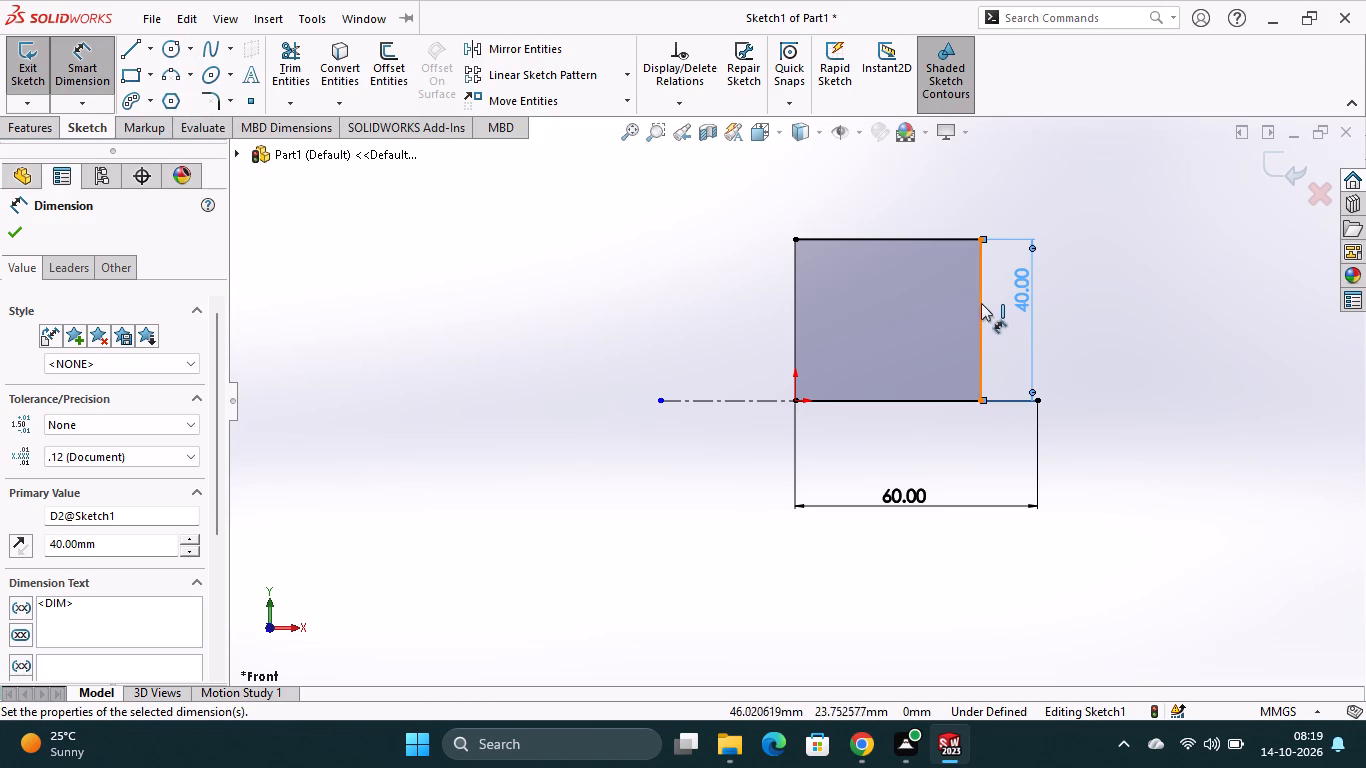
pyautogui.click(982, 322)
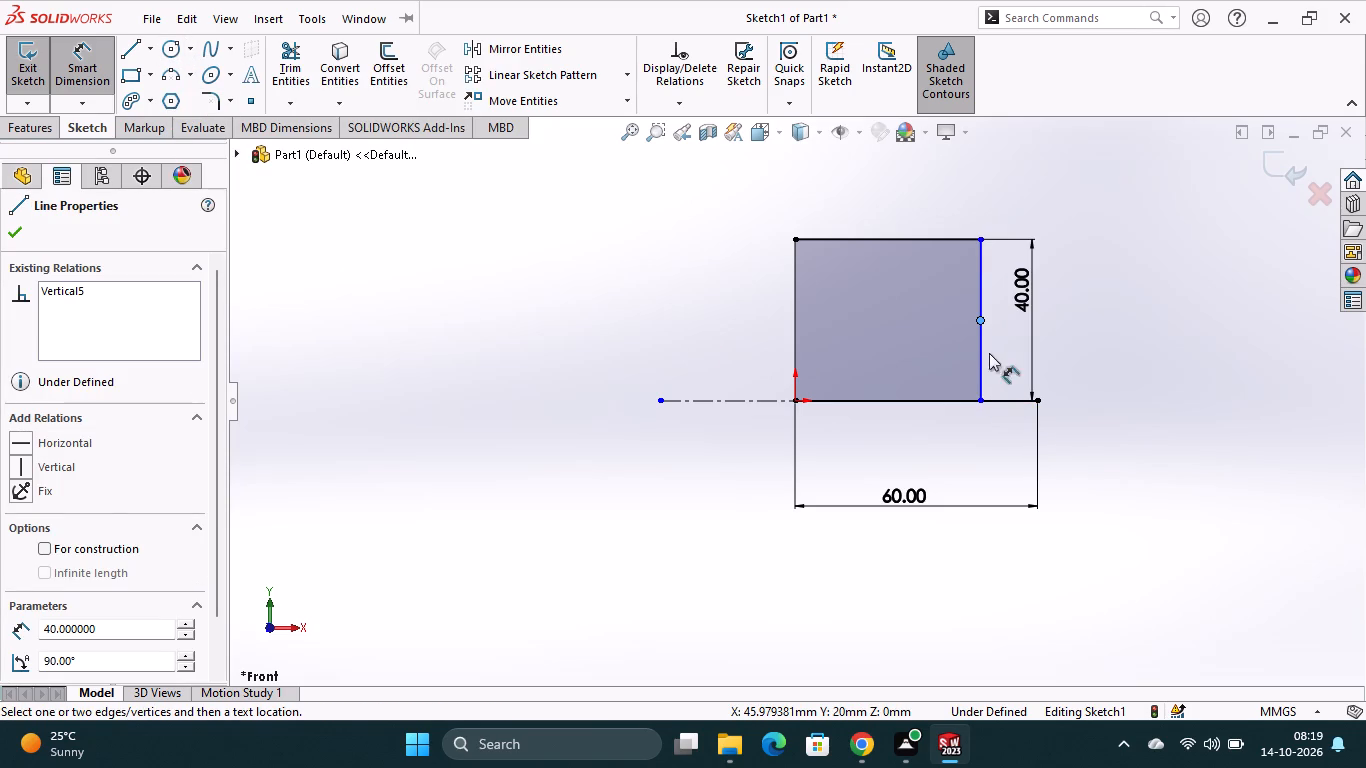
pyautogui.click(171, 52)
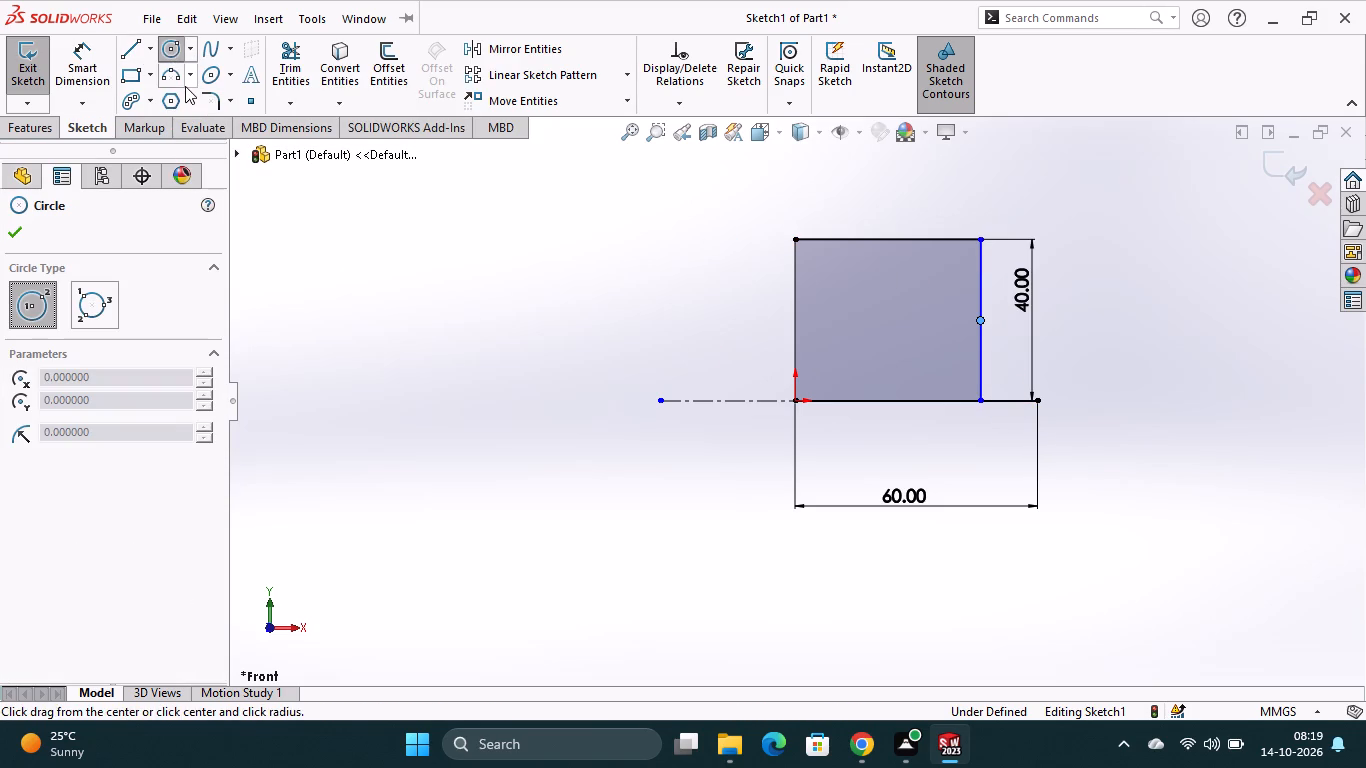
pyautogui.click(979, 318)
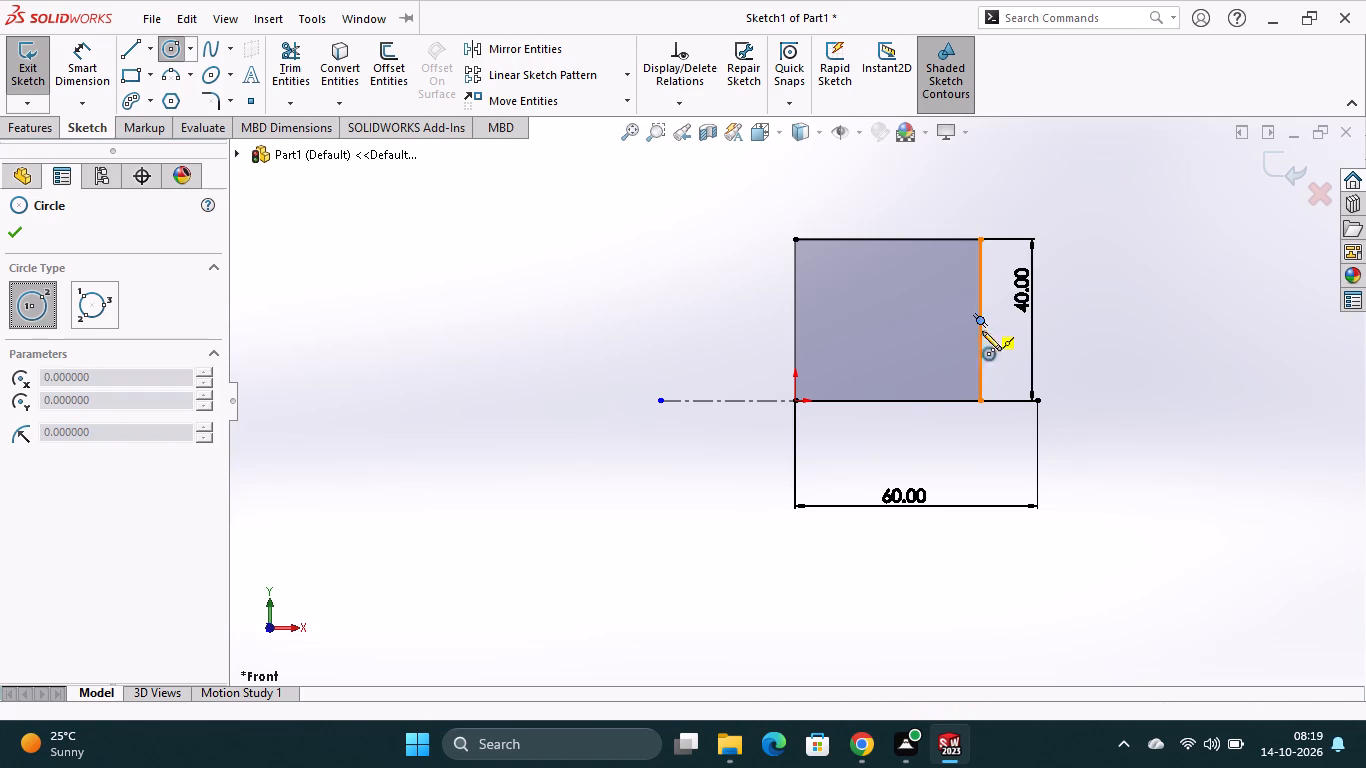
pyautogui.click(979, 401)
pyautogui.press('Escape')
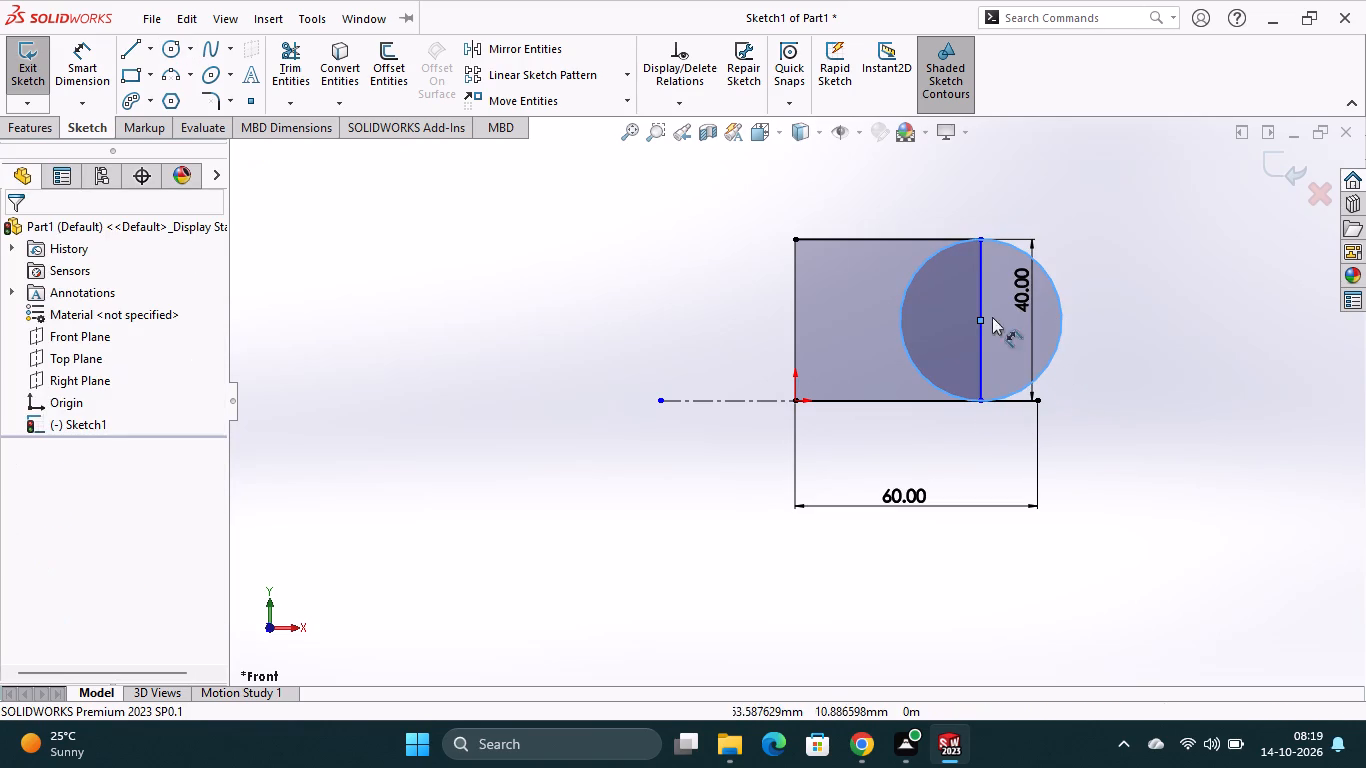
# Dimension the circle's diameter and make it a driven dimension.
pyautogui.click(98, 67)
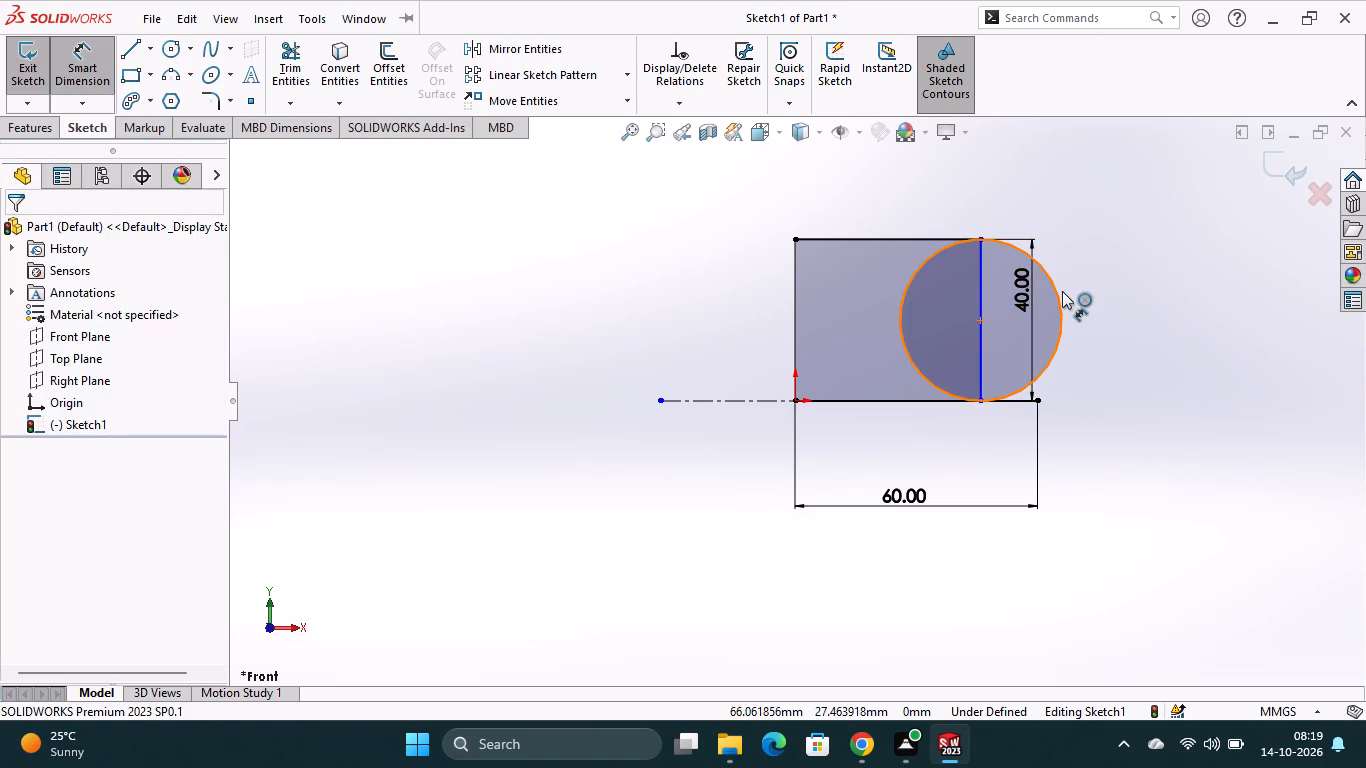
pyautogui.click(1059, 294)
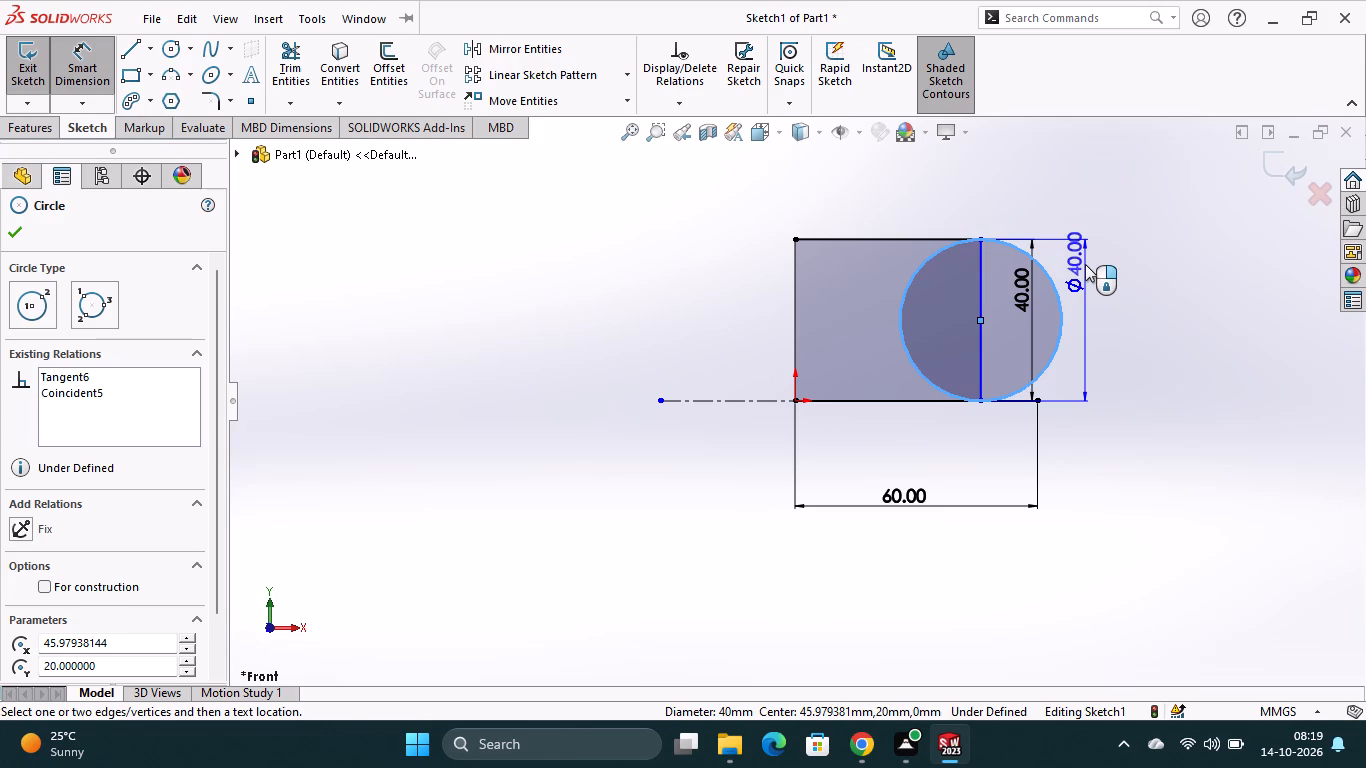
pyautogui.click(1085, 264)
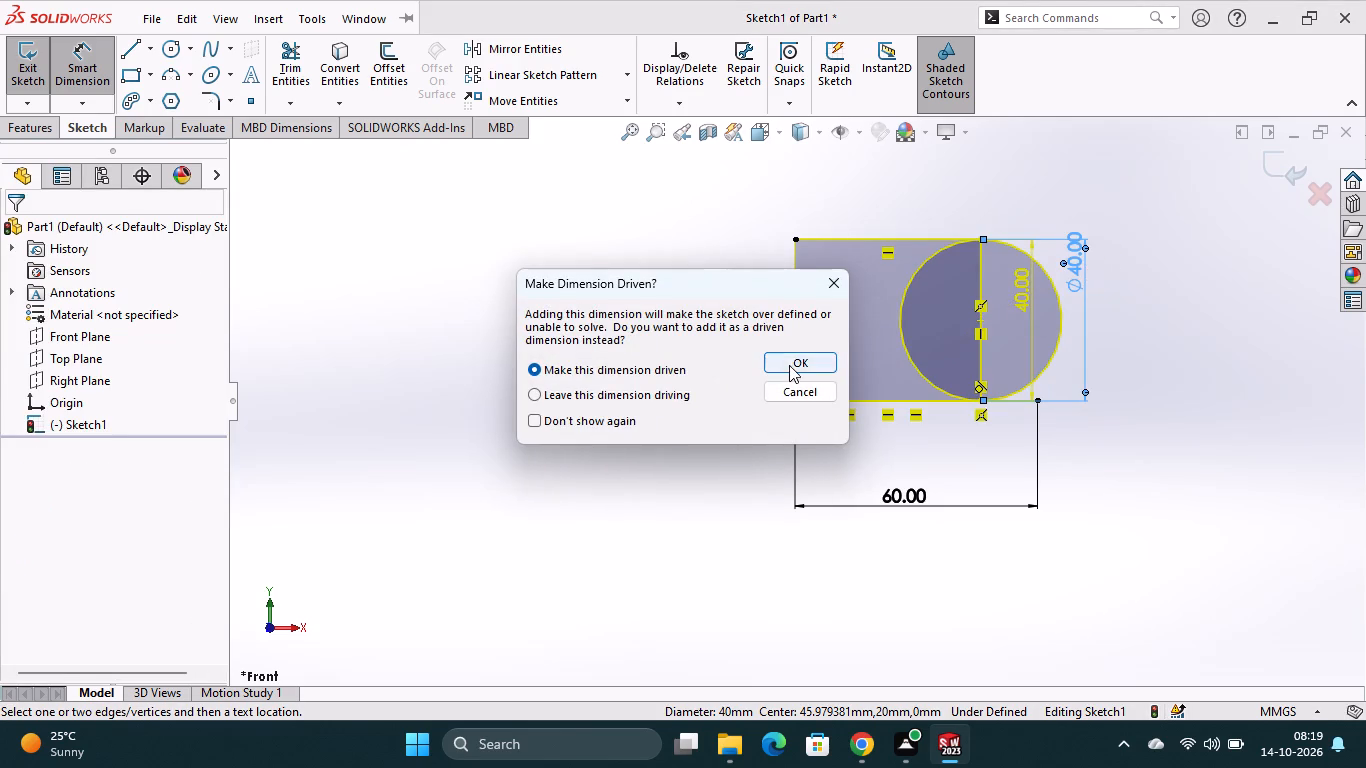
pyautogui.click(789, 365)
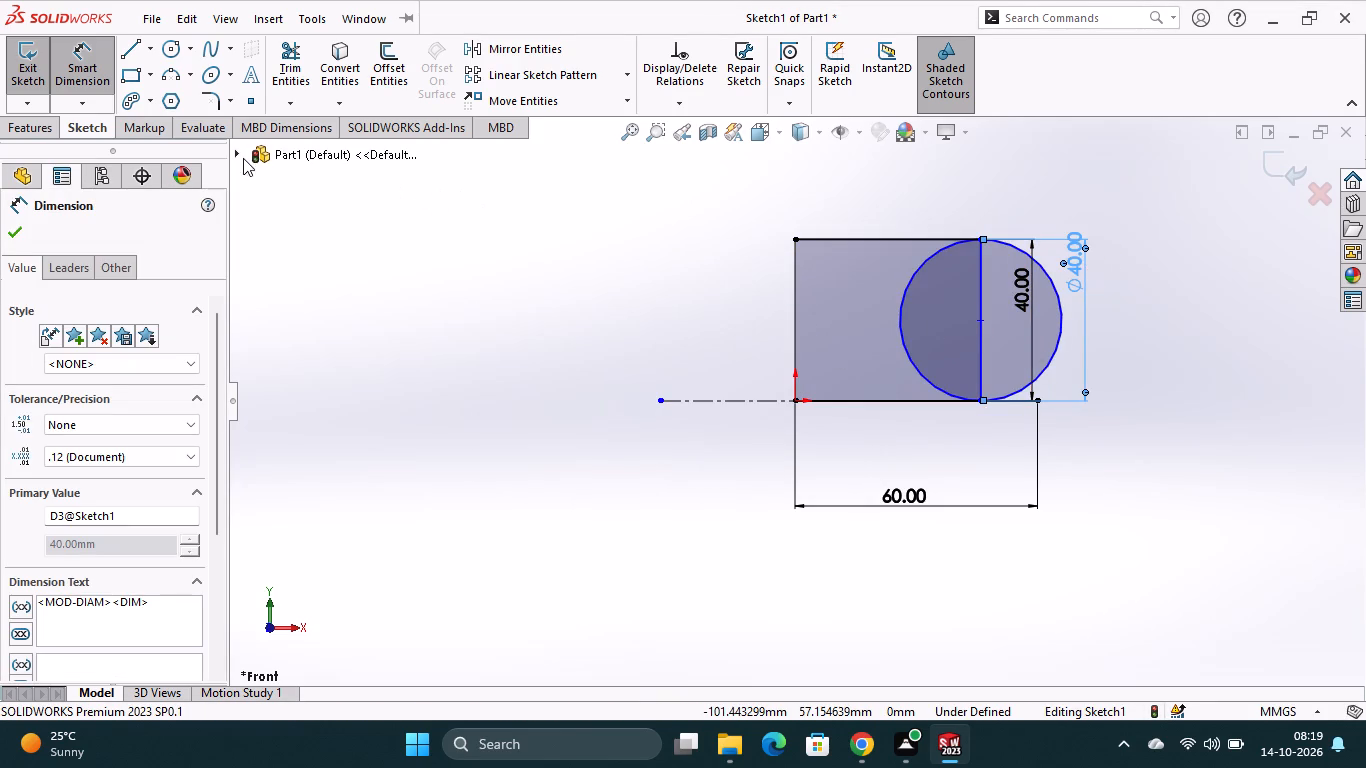
# Trim away the circle's left half and the rectangle's right side, leaving a closed profile with a rounded right end.
pyautogui.click(291, 80)
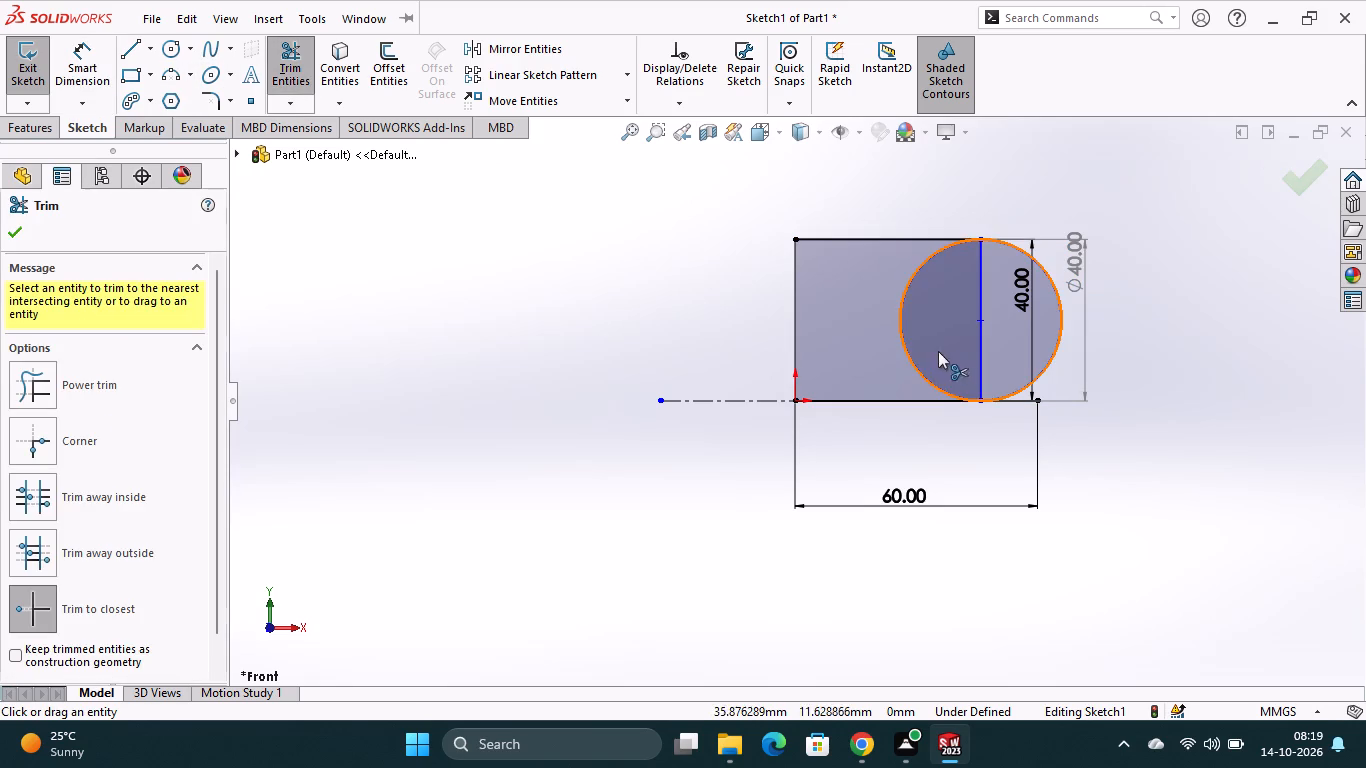
pyautogui.click(912, 364)
pyautogui.click(980, 348)
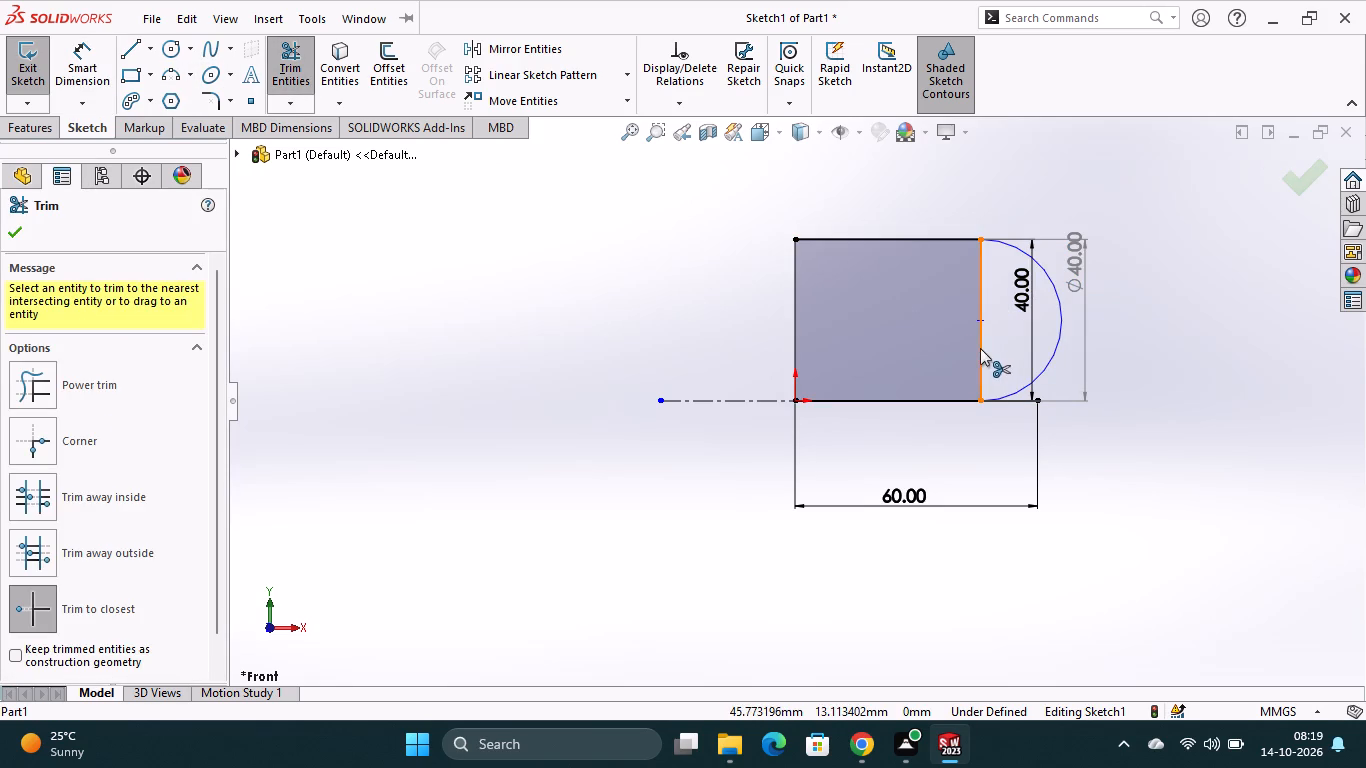
pyautogui.click(720, 379)
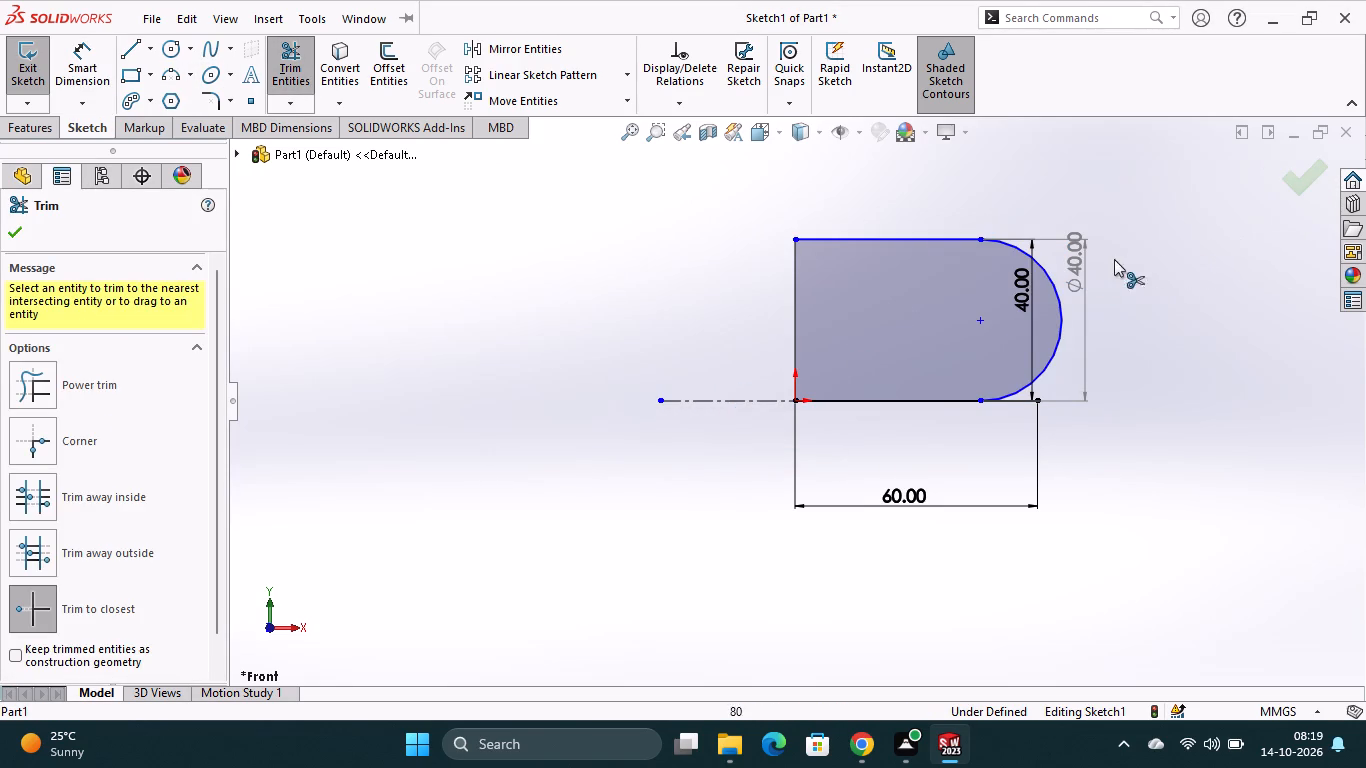
pyautogui.press('Escape')
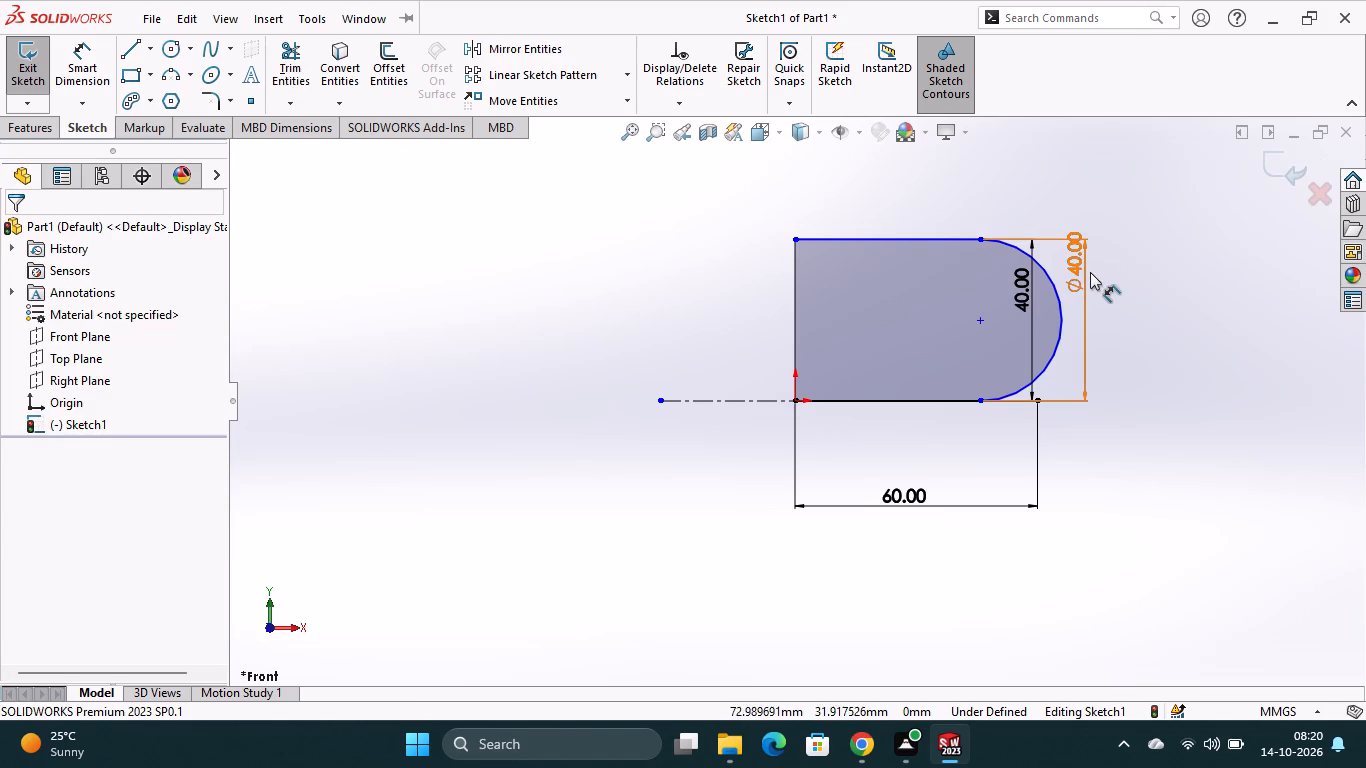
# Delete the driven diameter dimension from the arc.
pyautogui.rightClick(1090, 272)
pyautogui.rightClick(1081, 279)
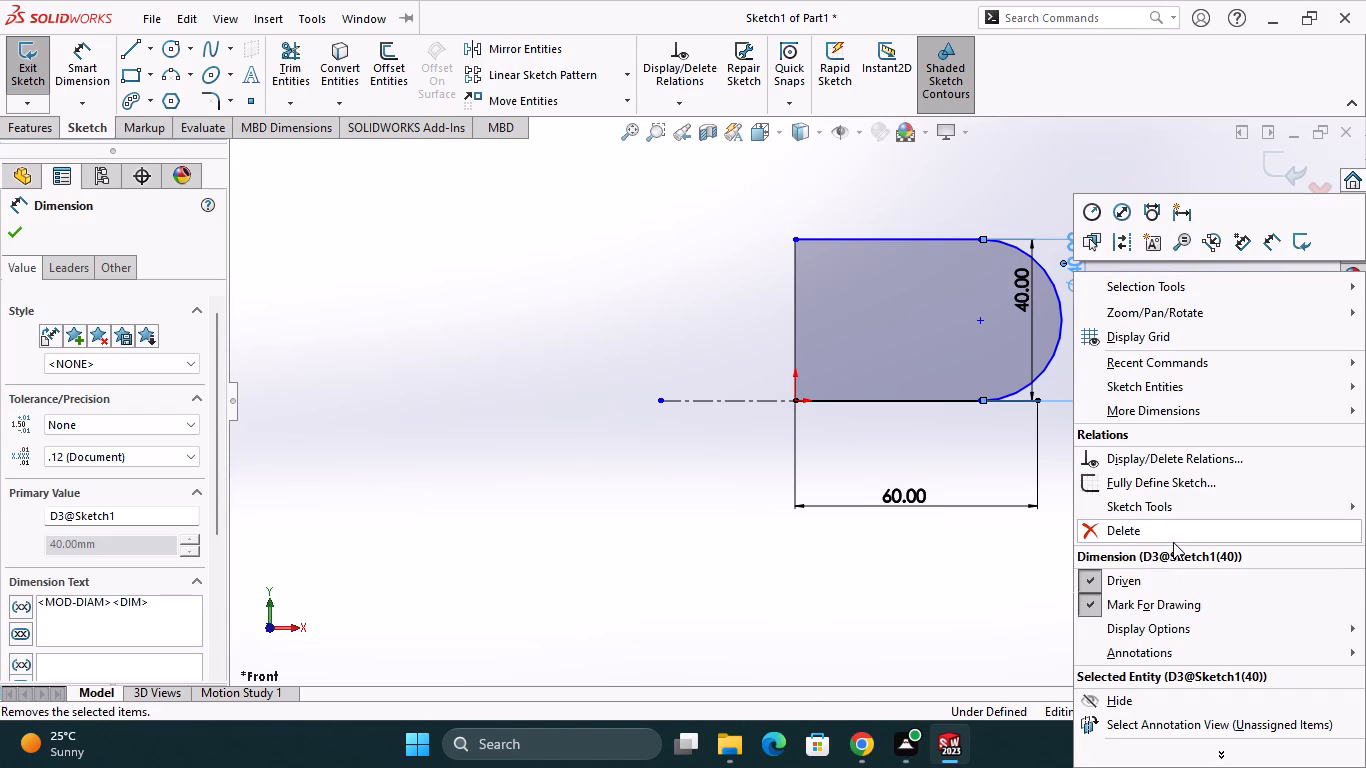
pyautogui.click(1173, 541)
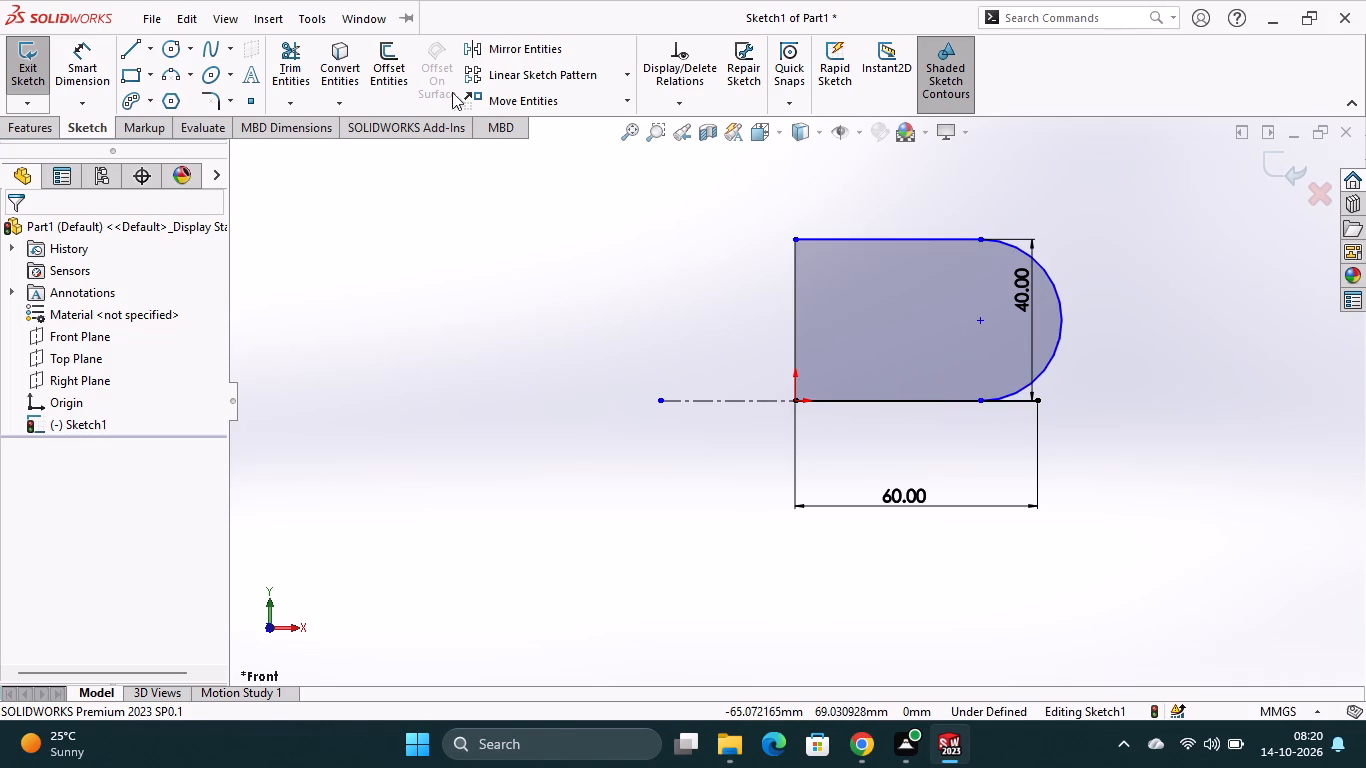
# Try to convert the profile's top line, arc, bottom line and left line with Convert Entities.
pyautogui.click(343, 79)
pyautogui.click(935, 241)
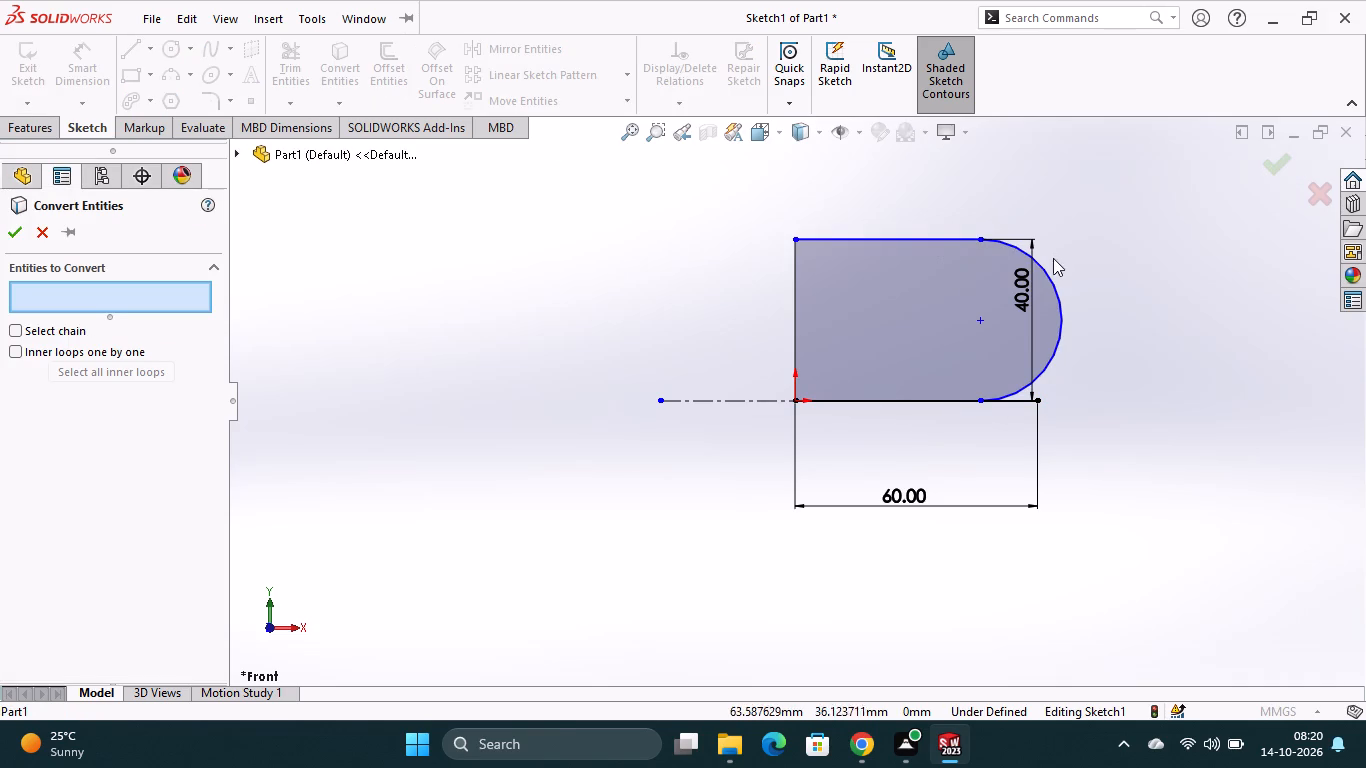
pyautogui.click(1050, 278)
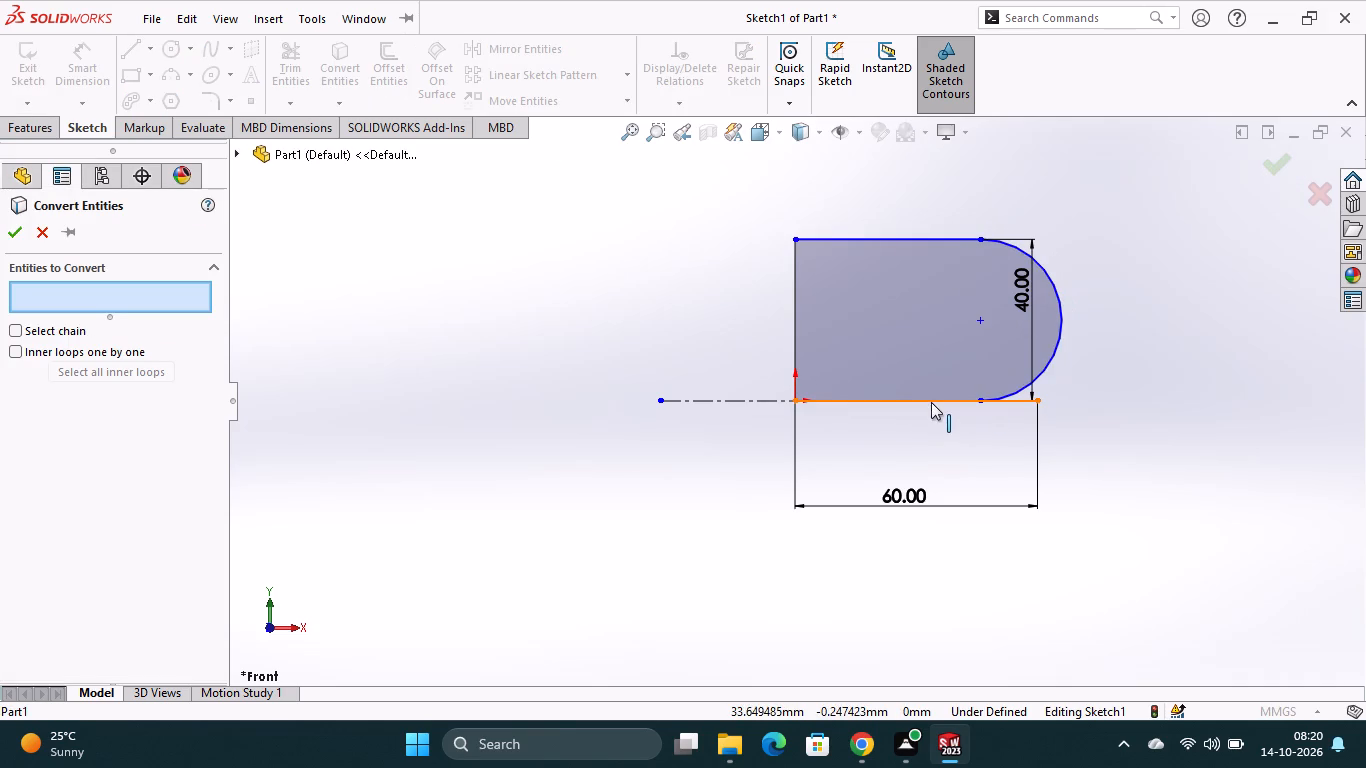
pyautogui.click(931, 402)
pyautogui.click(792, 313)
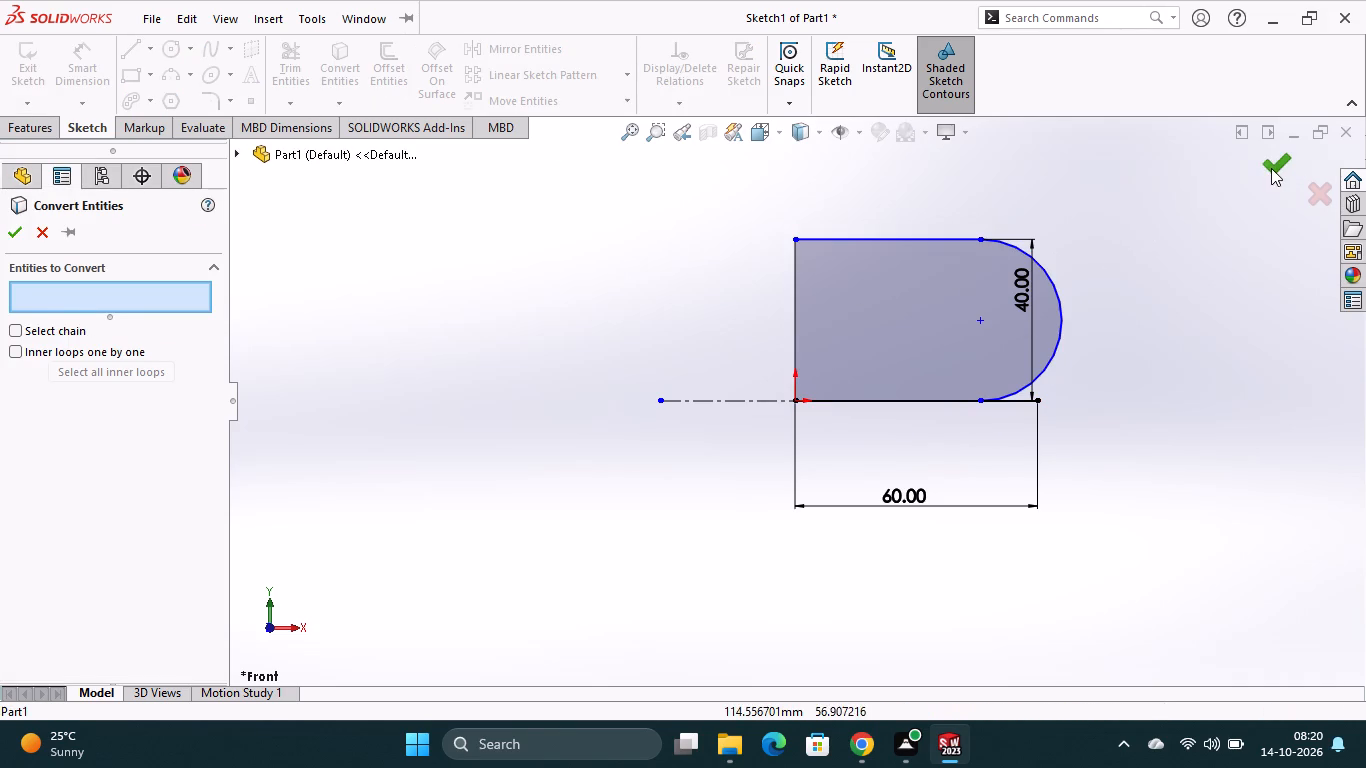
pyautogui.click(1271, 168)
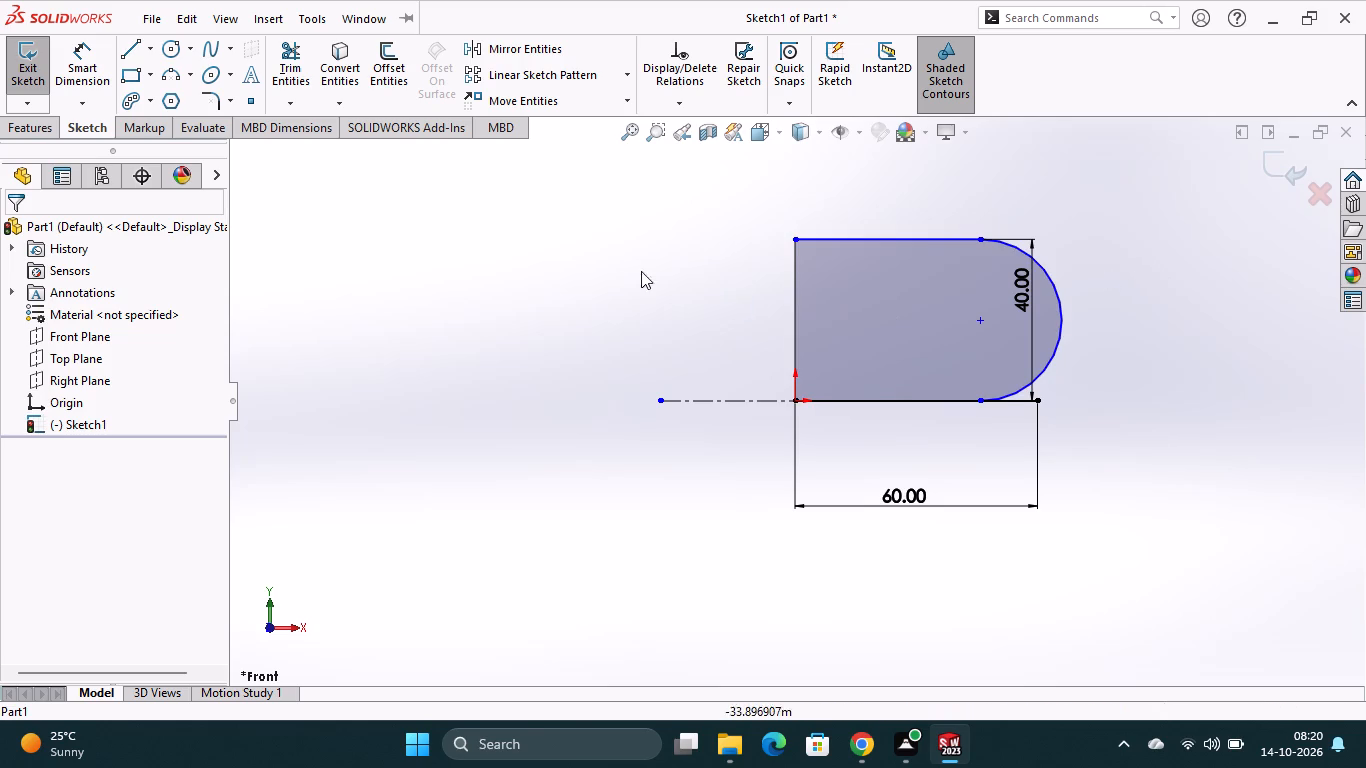
# Add a radius dimension to the arc at the profile's right end.
pyautogui.click(103, 54)
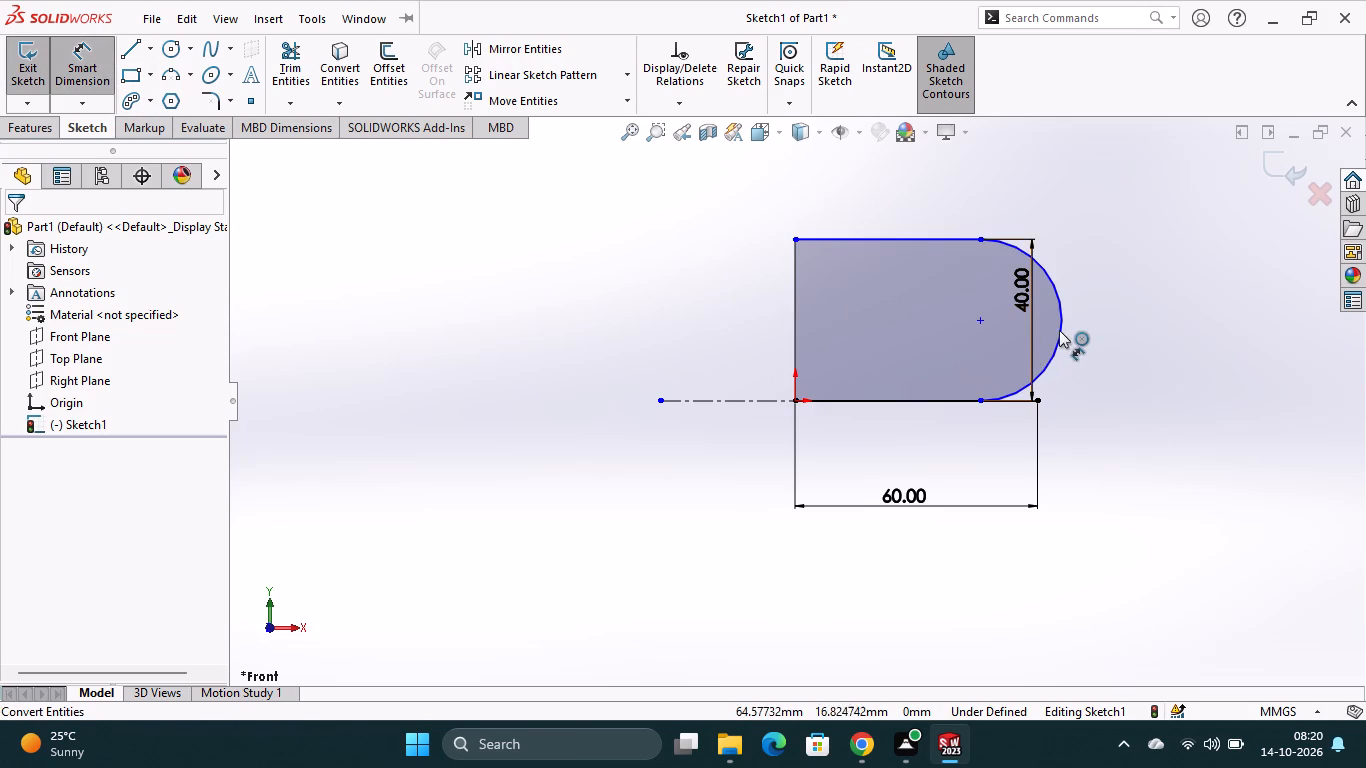
pyautogui.click(1062, 326)
pyautogui.click(1100, 288)
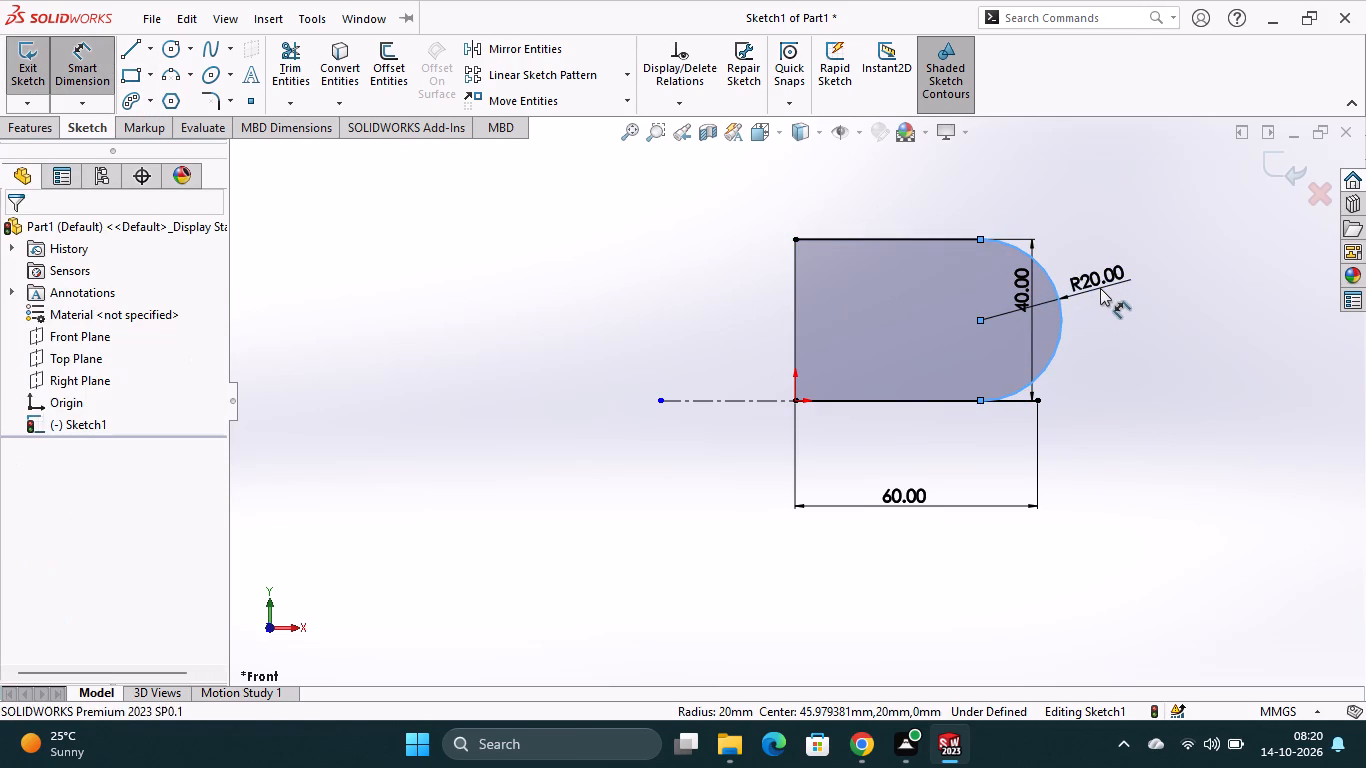
pyautogui.click(1019, 260)
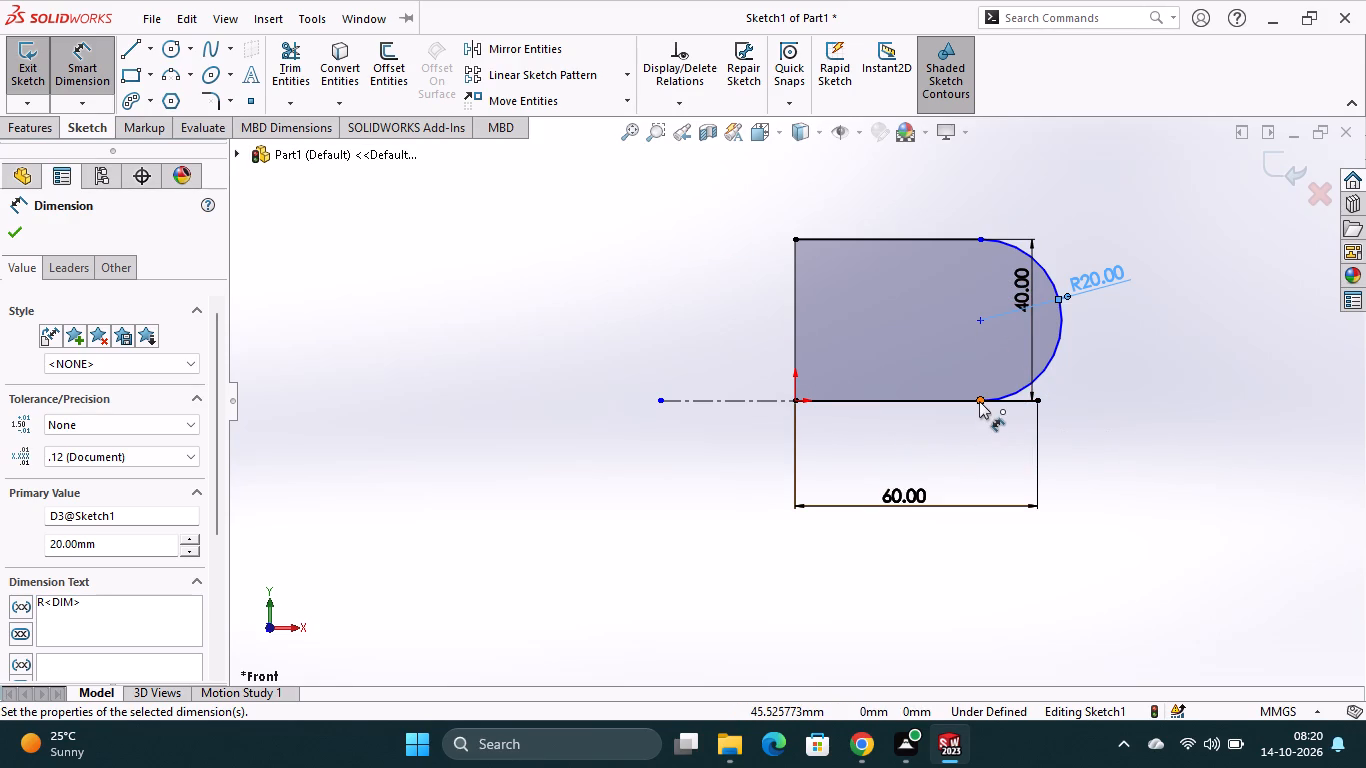
# Dimension the distance from the origin to the arc's lower endpoint as 45 mm and exit the sketch.
pyautogui.click(793, 398)
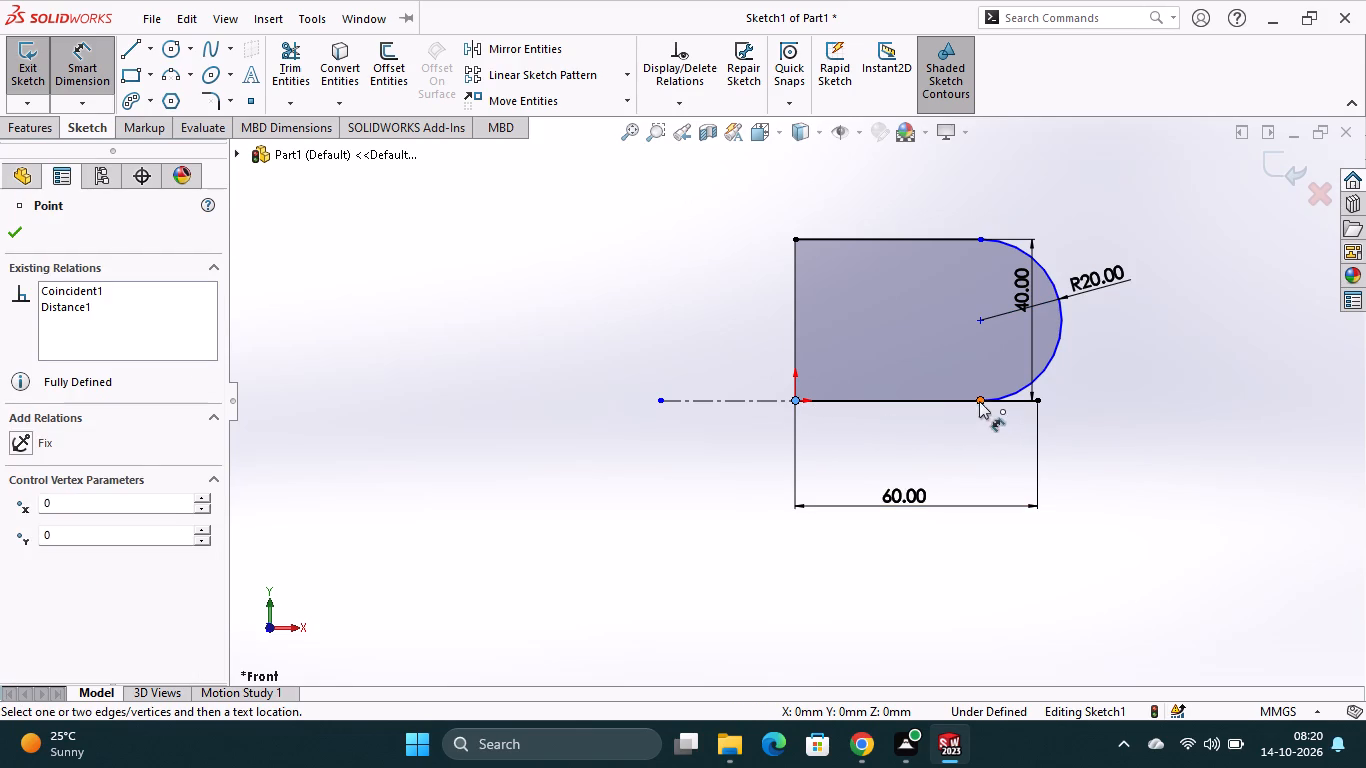
pyautogui.click(979, 401)
pyautogui.click(938, 438)
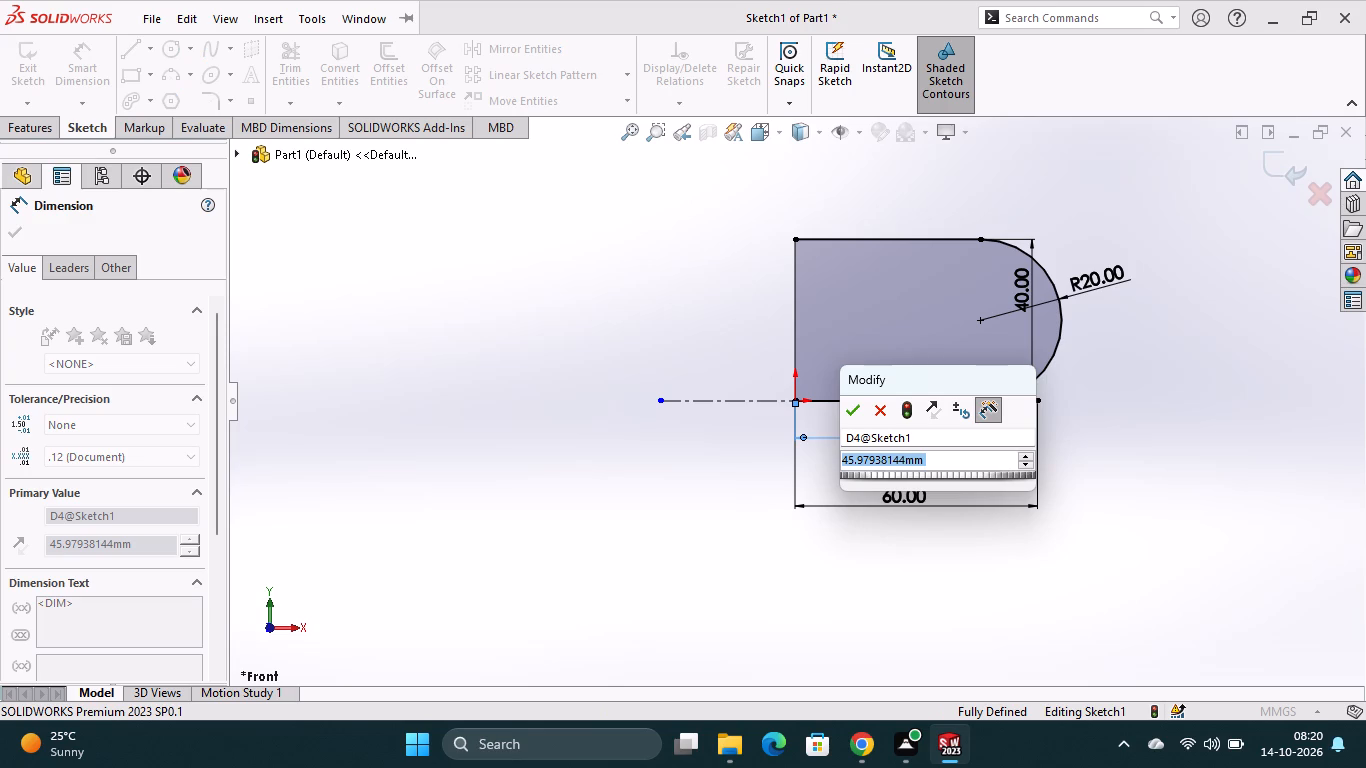
pyautogui.write('45')
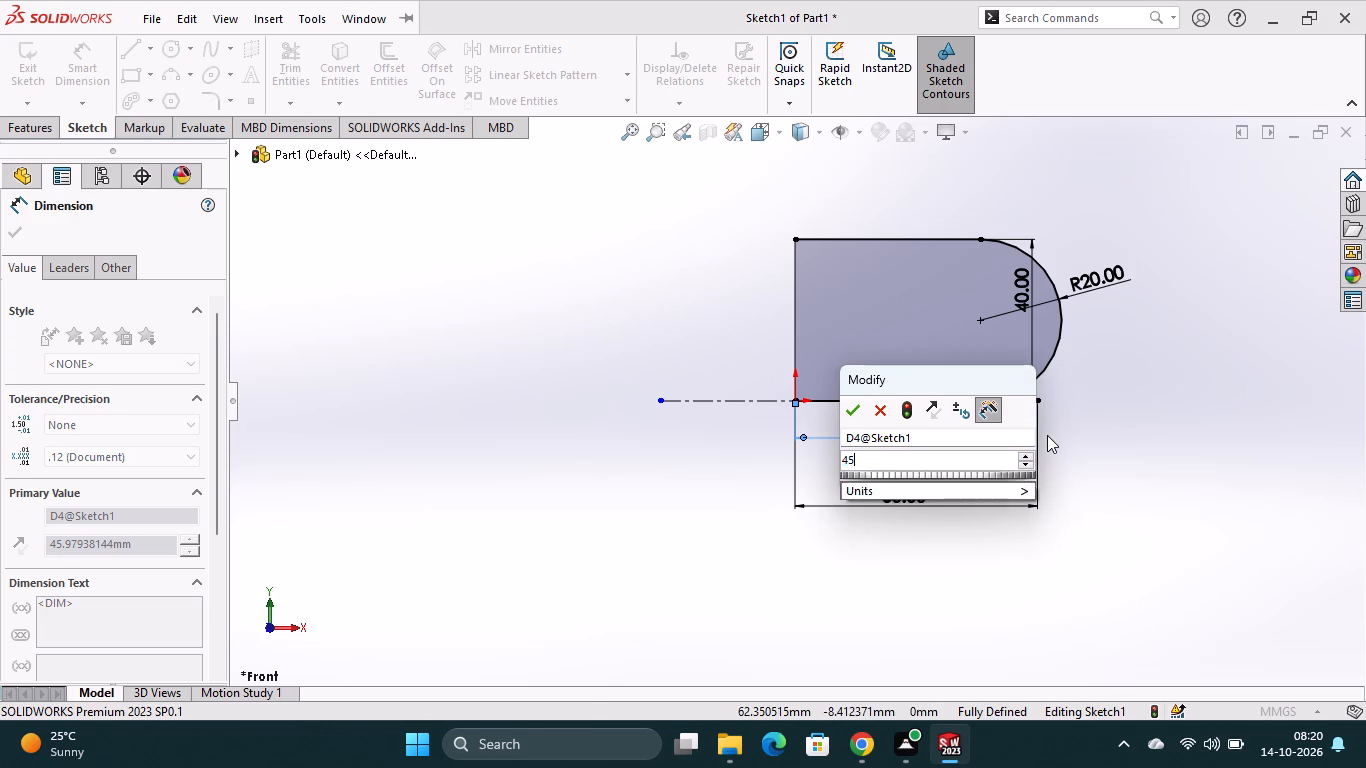
pyautogui.press('Return')
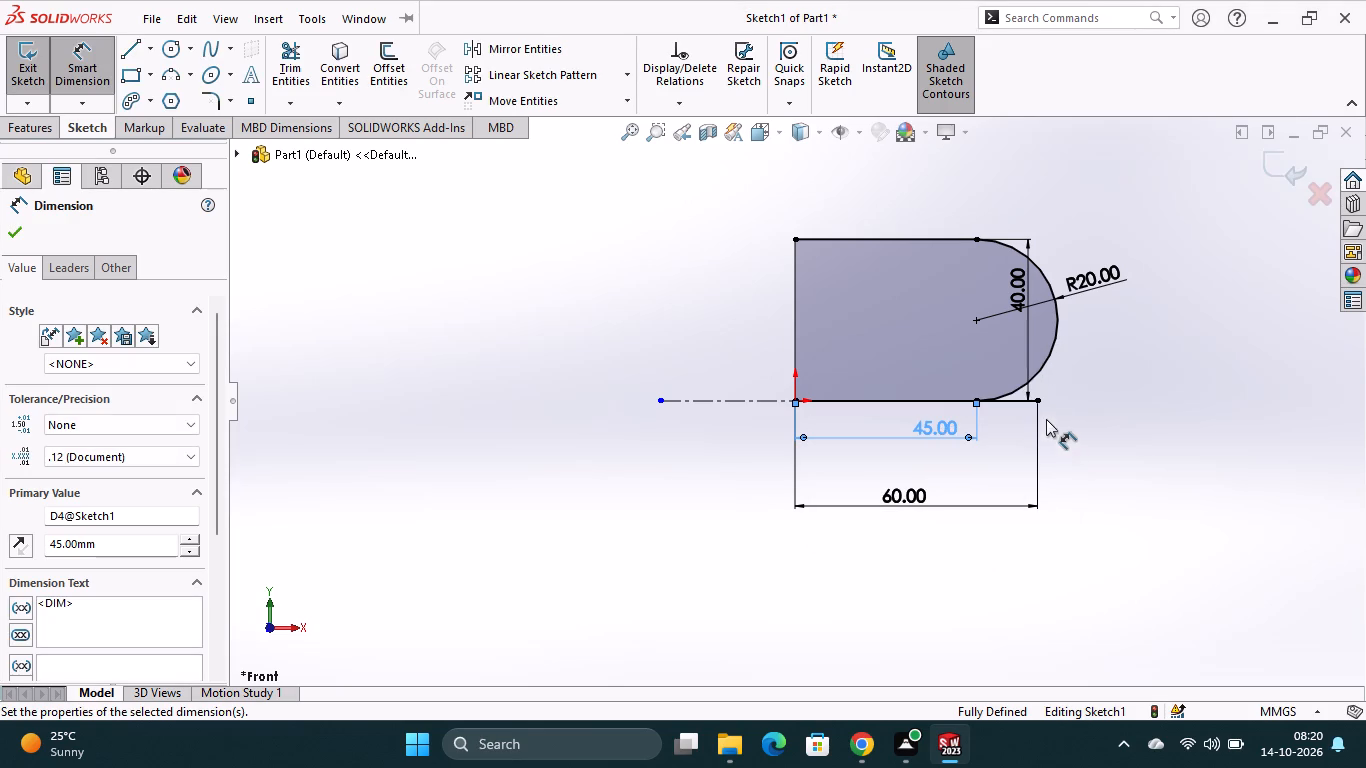
pyautogui.press('Escape')
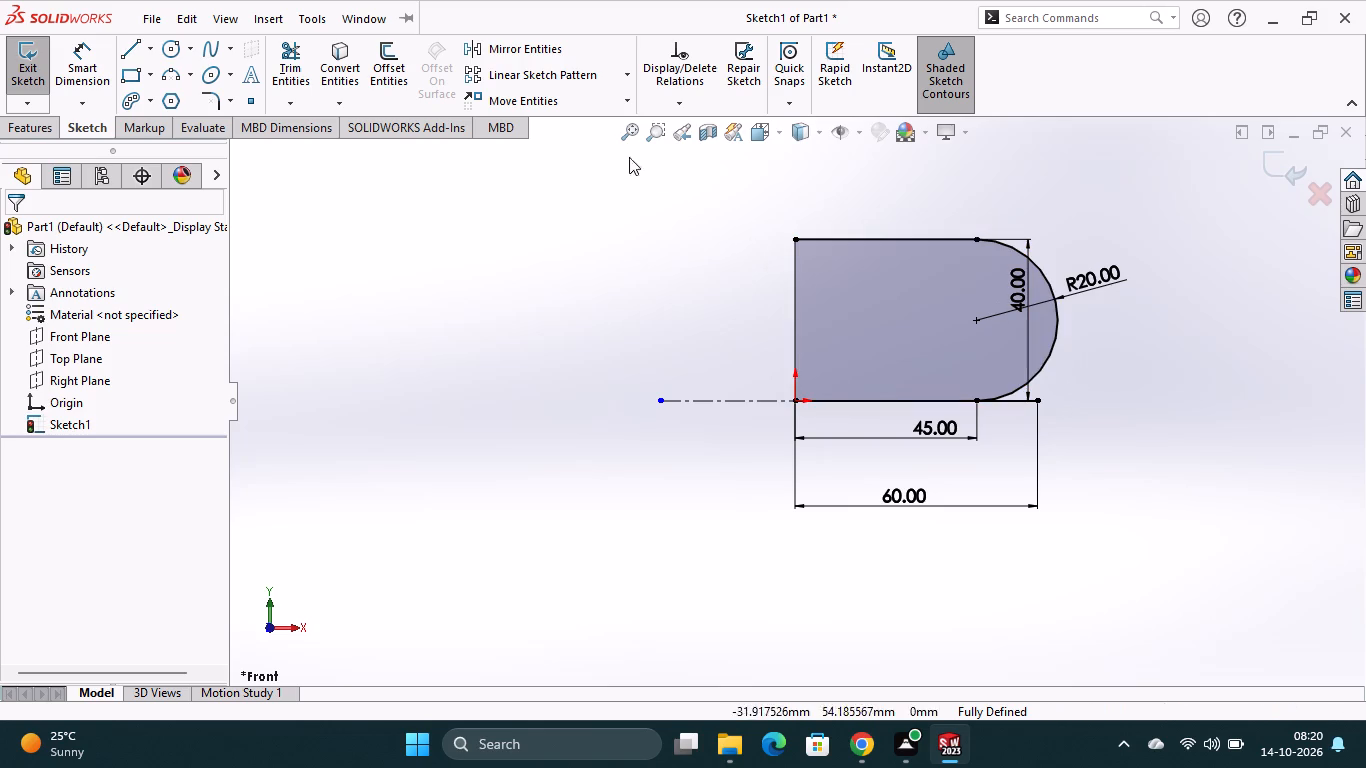
pyautogui.click(35, 65)
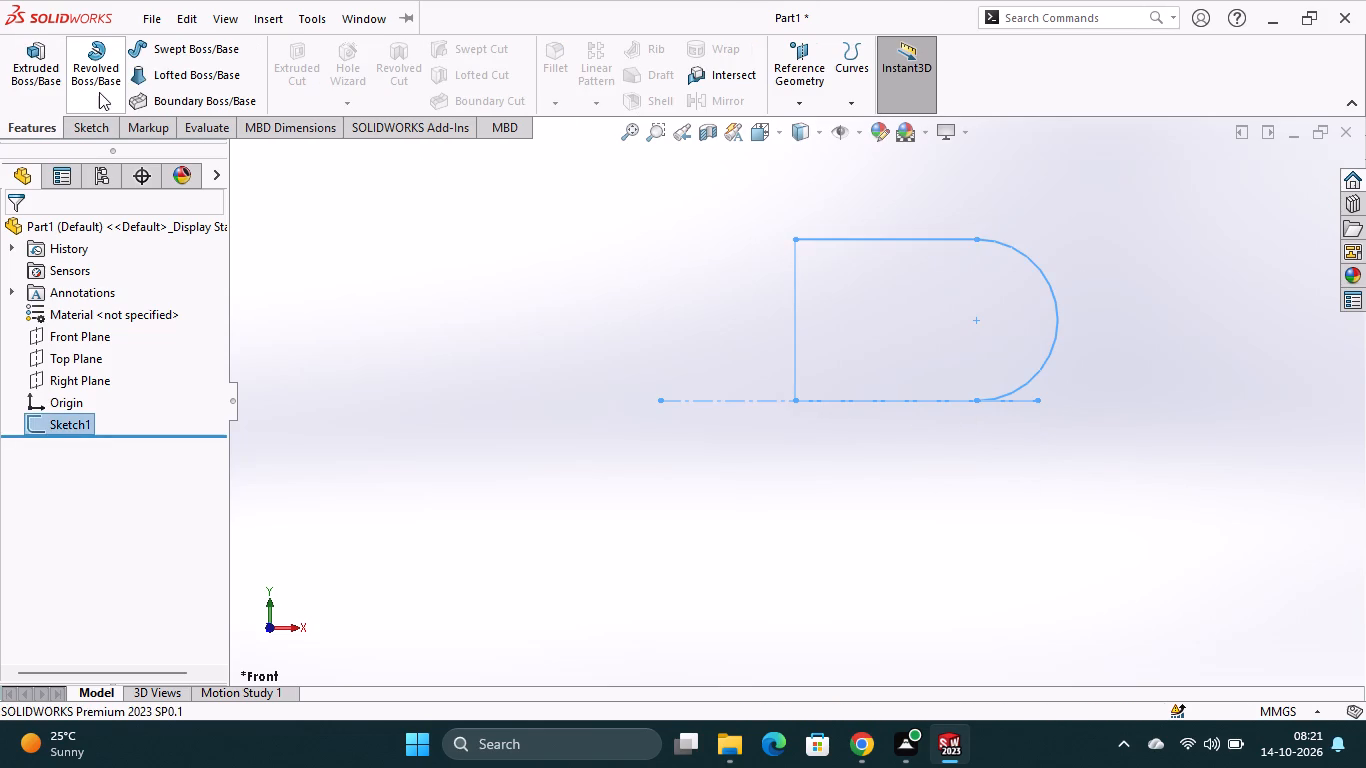
# Extrude the closed round-ended sketch region with the Mid Plane end condition to a depth of 12 mm.
pyautogui.click(34, 89)
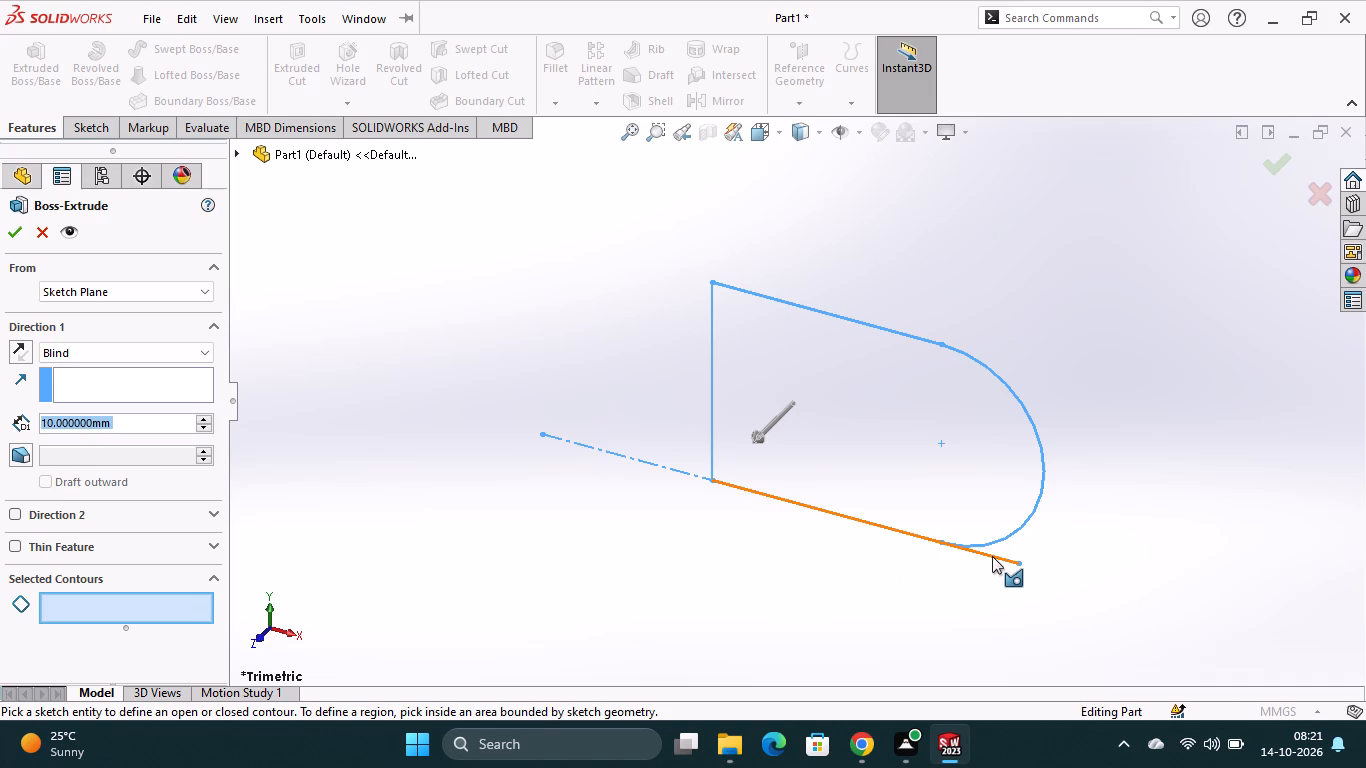
pyautogui.click(1011, 528)
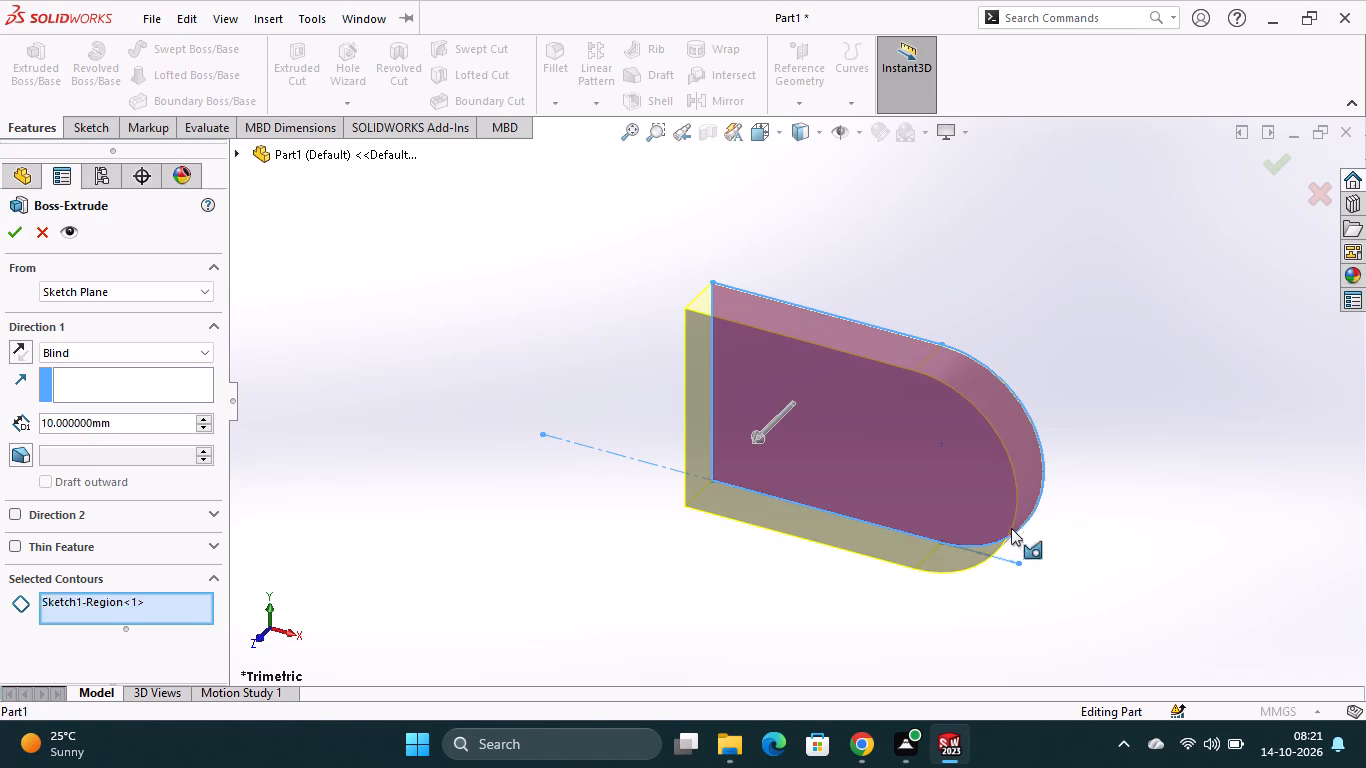
pyautogui.click(123, 347)
pyautogui.click(102, 435)
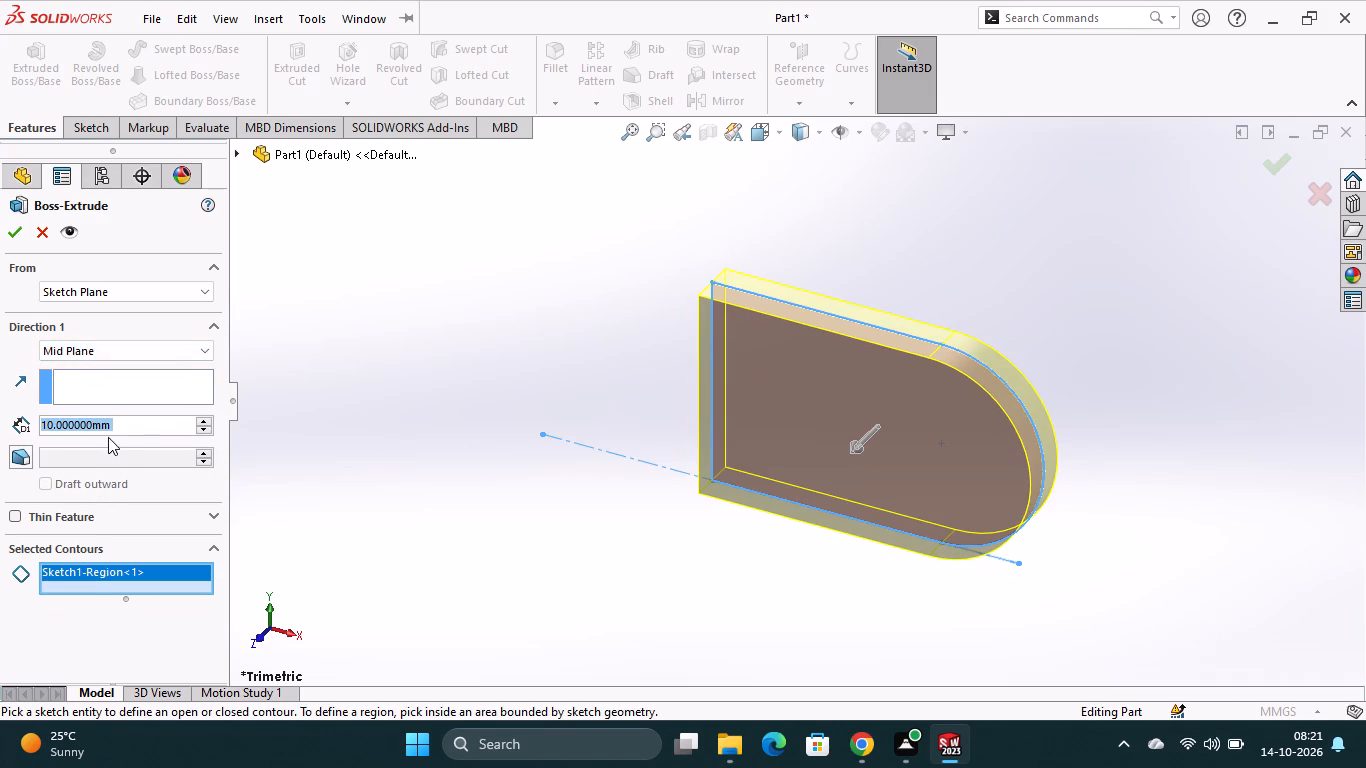
pyautogui.press('1')
pyautogui.press('2')
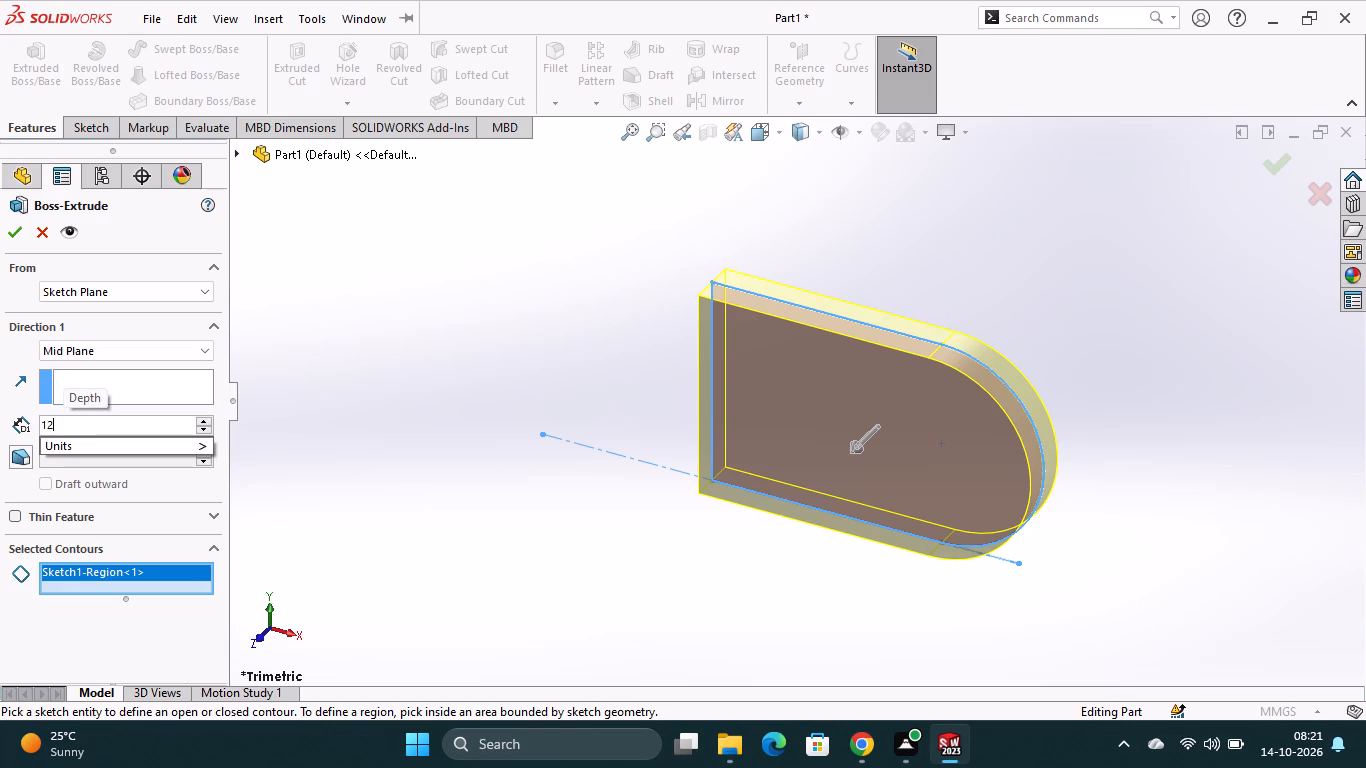
pyautogui.press('Return')
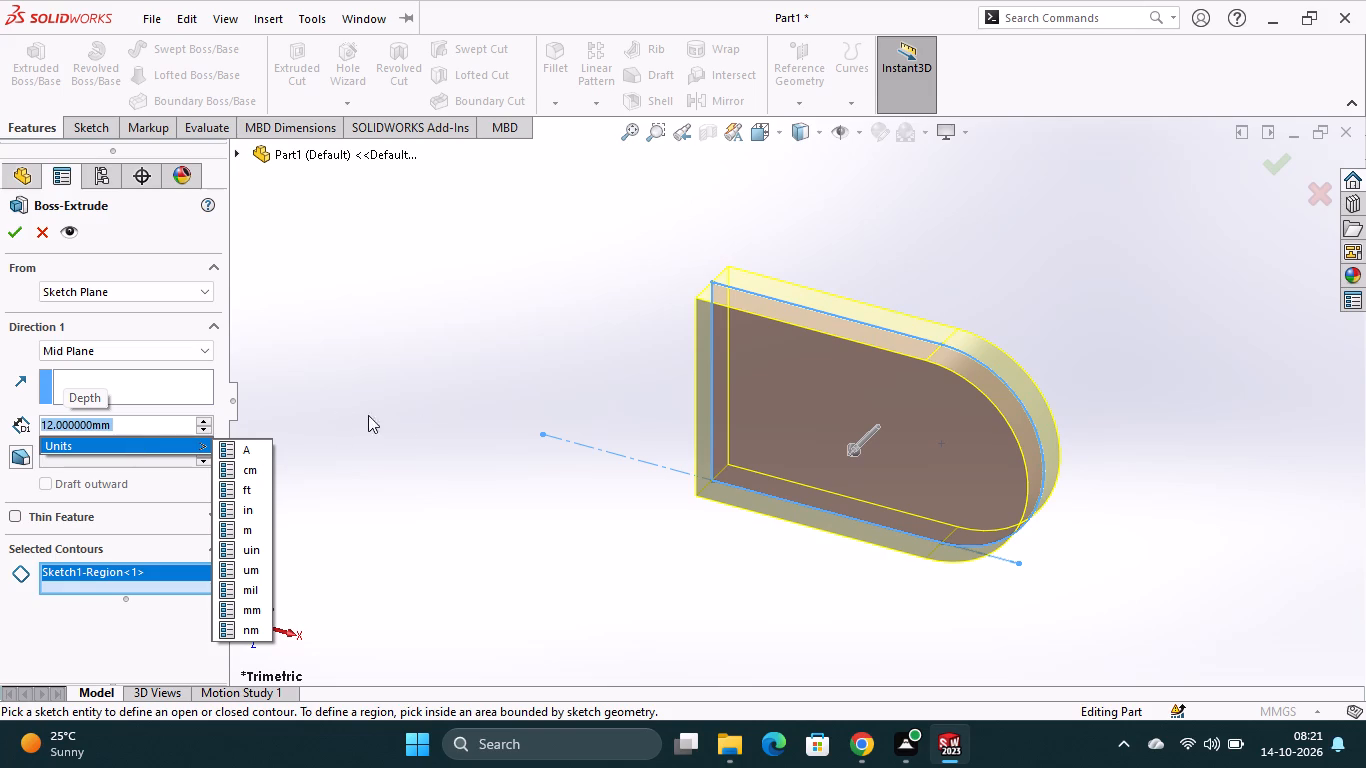
pyautogui.click(1280, 157)
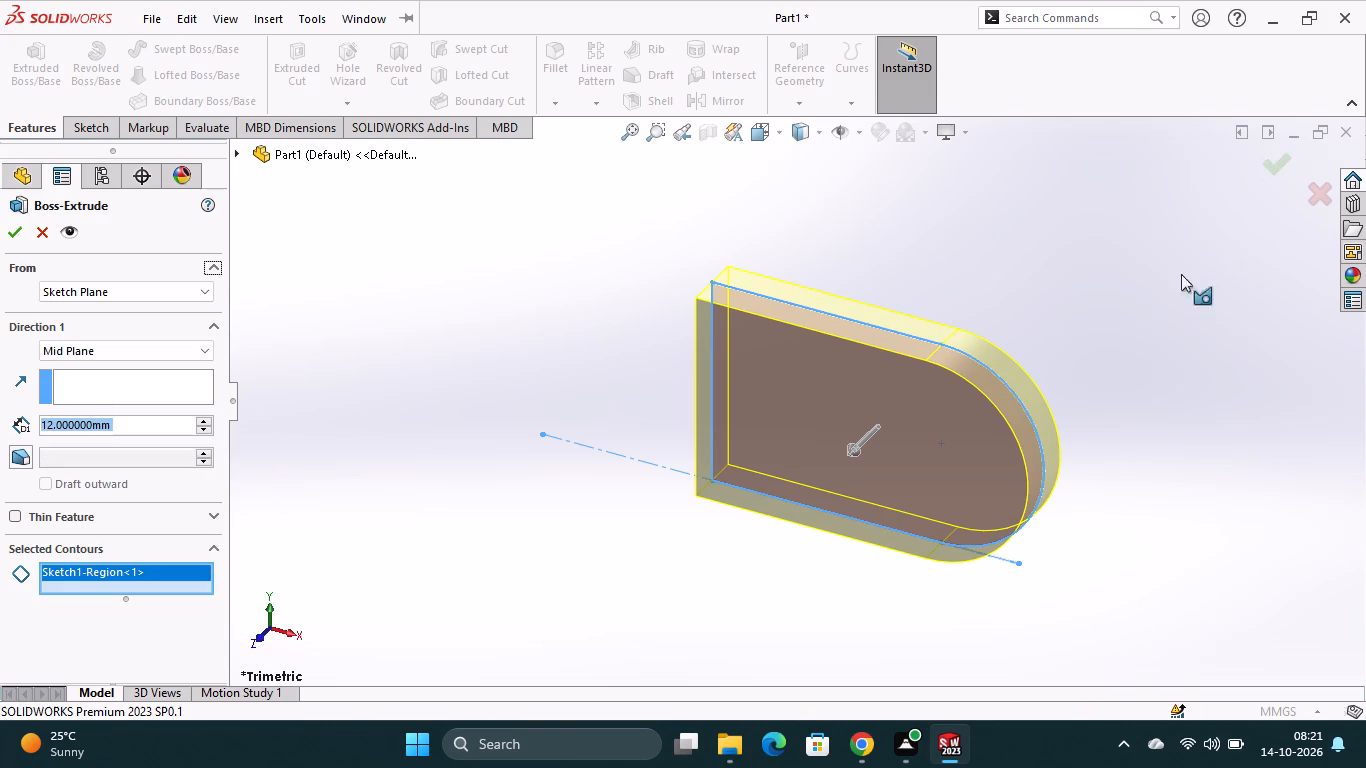
pyautogui.moveTo(1071, 313); pyautogui.dragTo(1042, 362, button='middle')
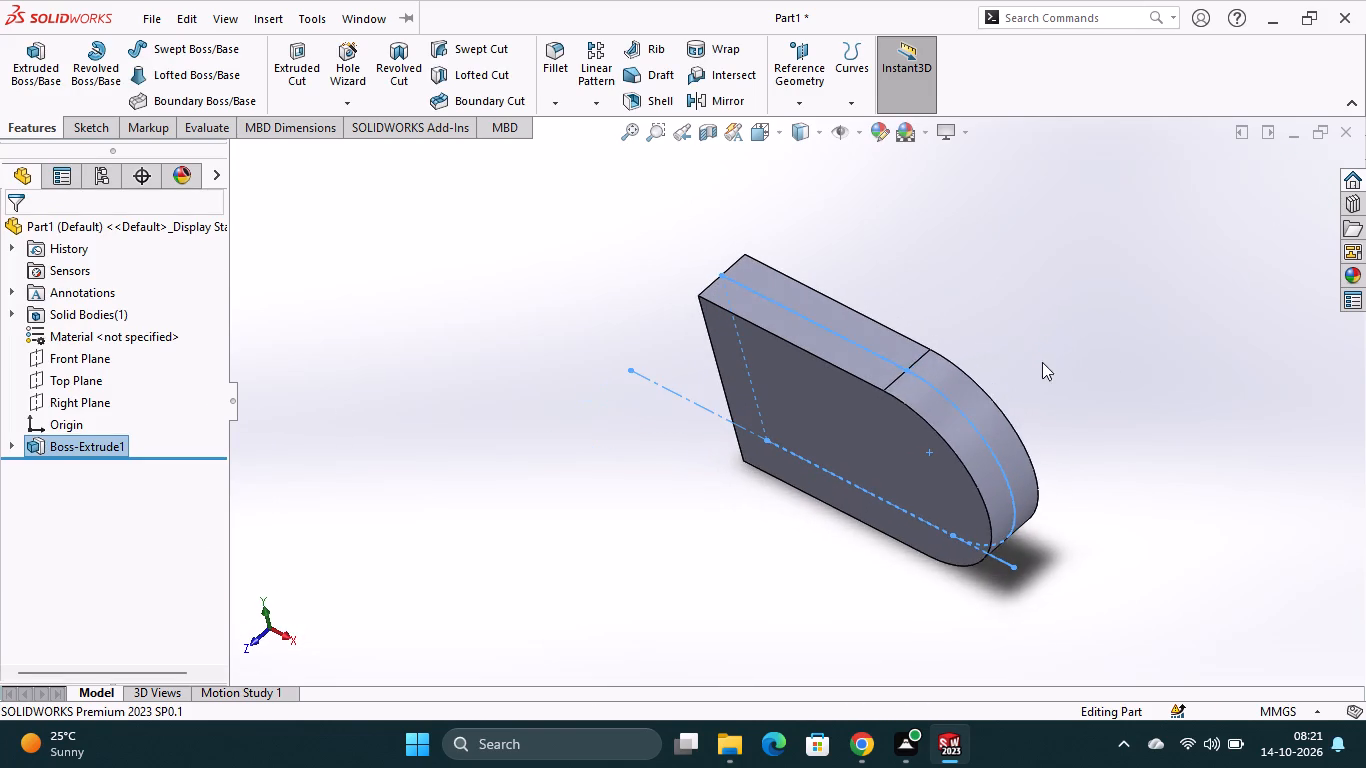
# Start a sketch on the body's flat top face and draw a rectangle about 27 by 12 mm outward from its rear left corner.
pyautogui.press('Escape')
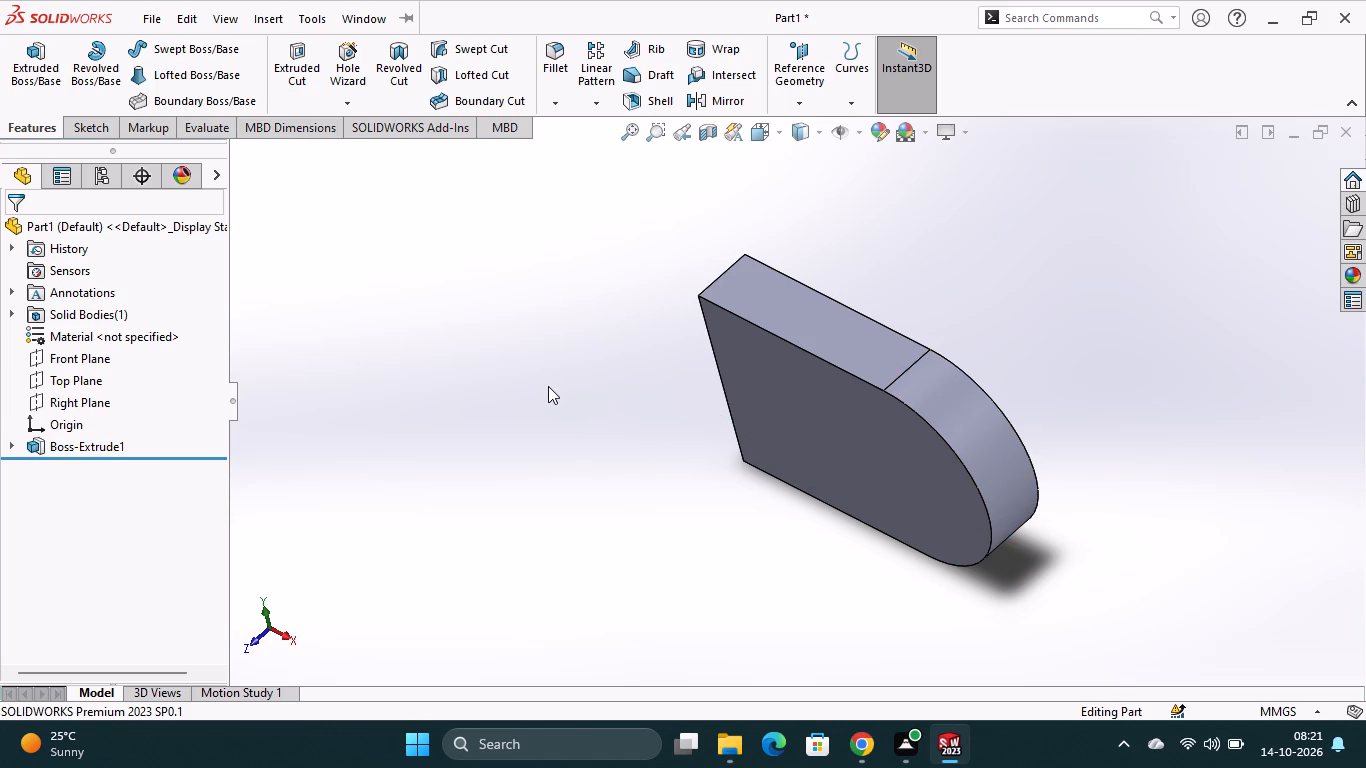
pyautogui.click(828, 336)
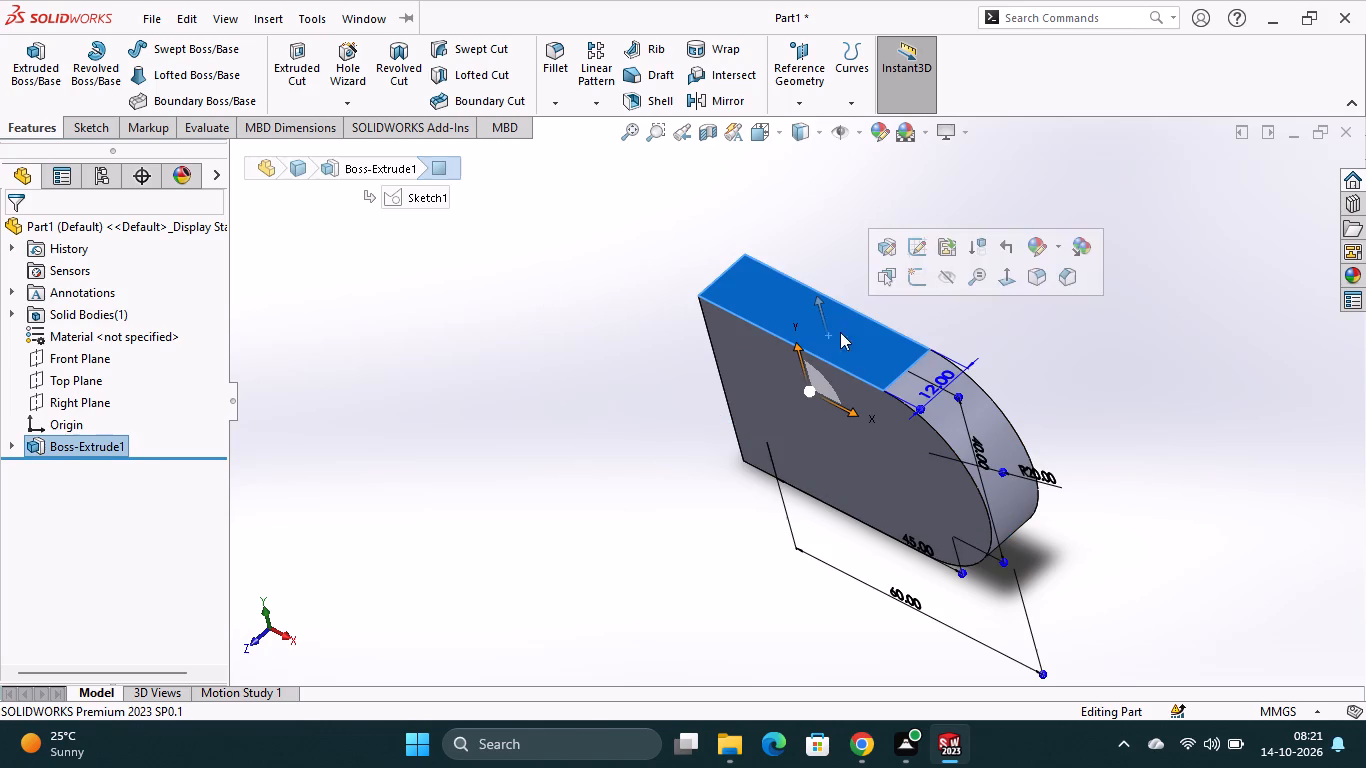
pyautogui.click(914, 284)
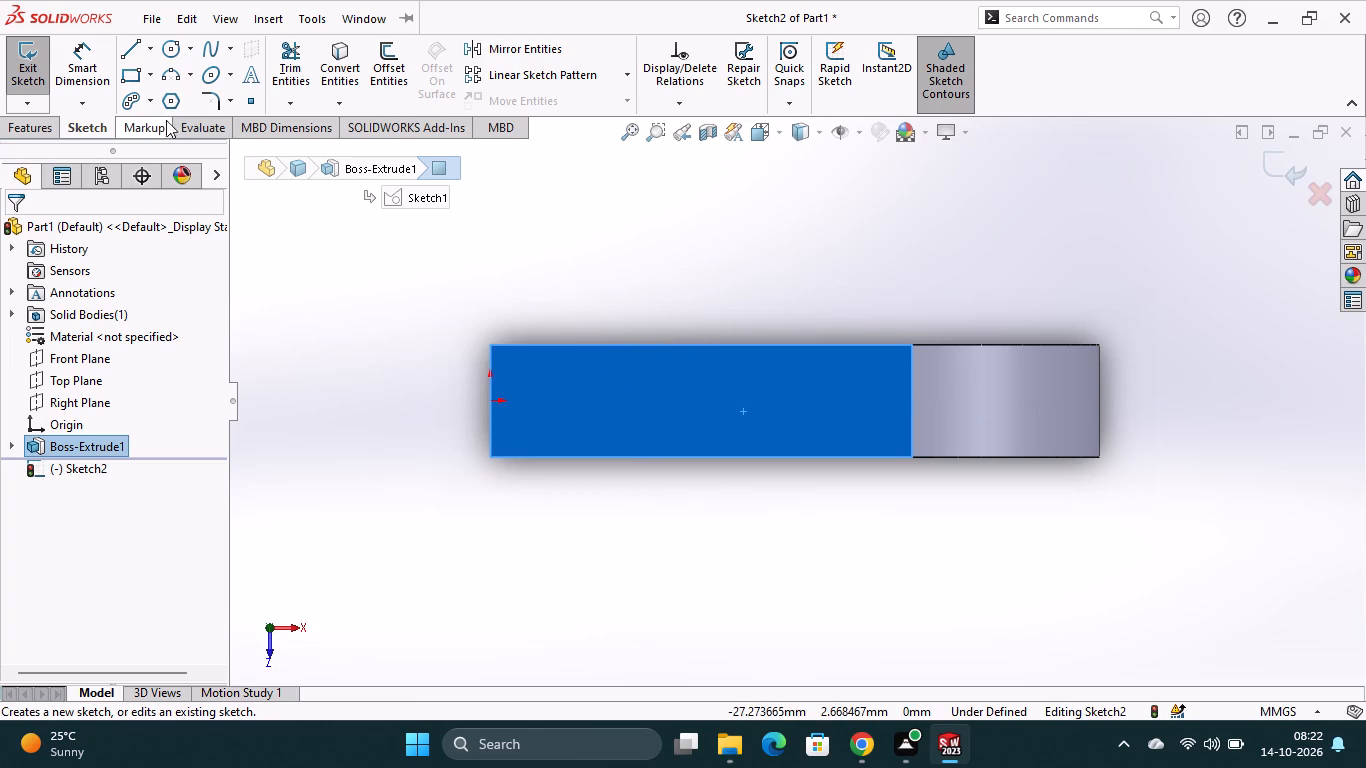
pyautogui.click(133, 76)
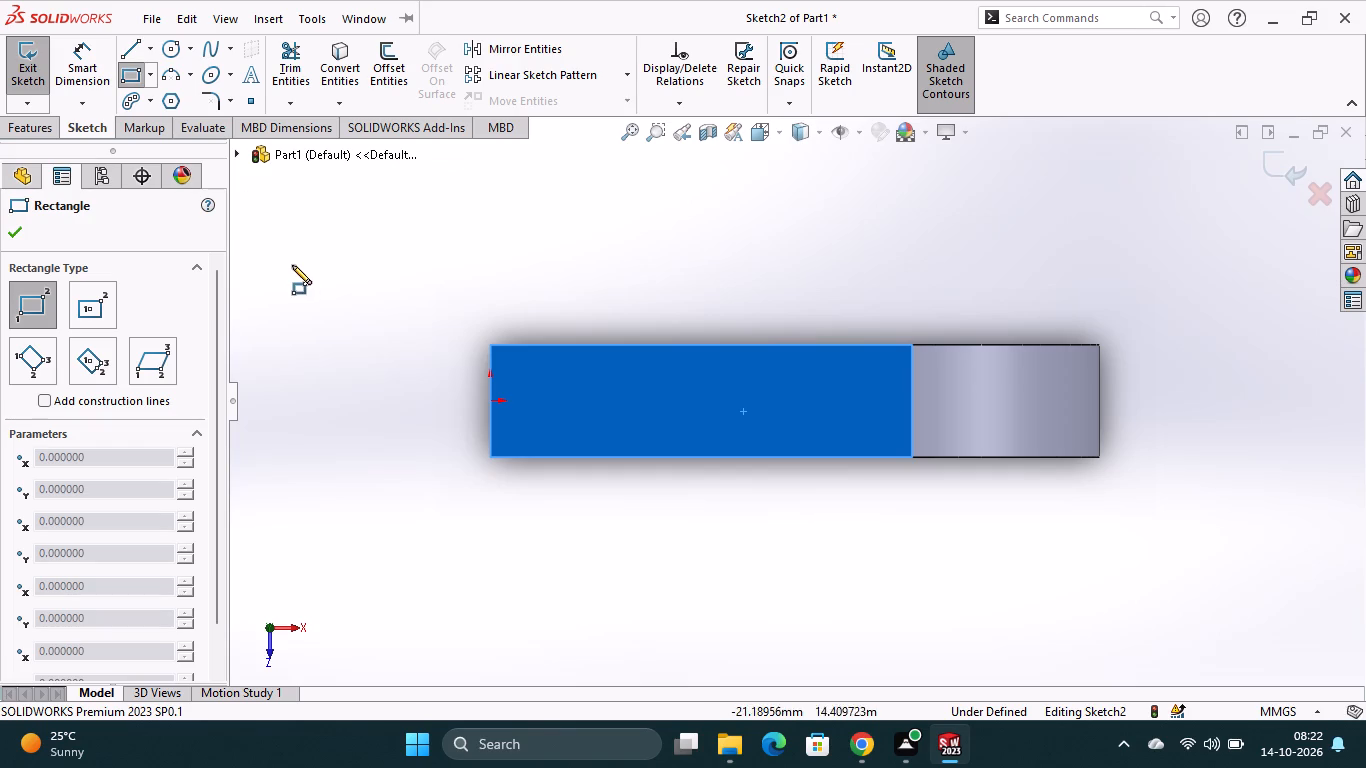
pyautogui.click(492, 344)
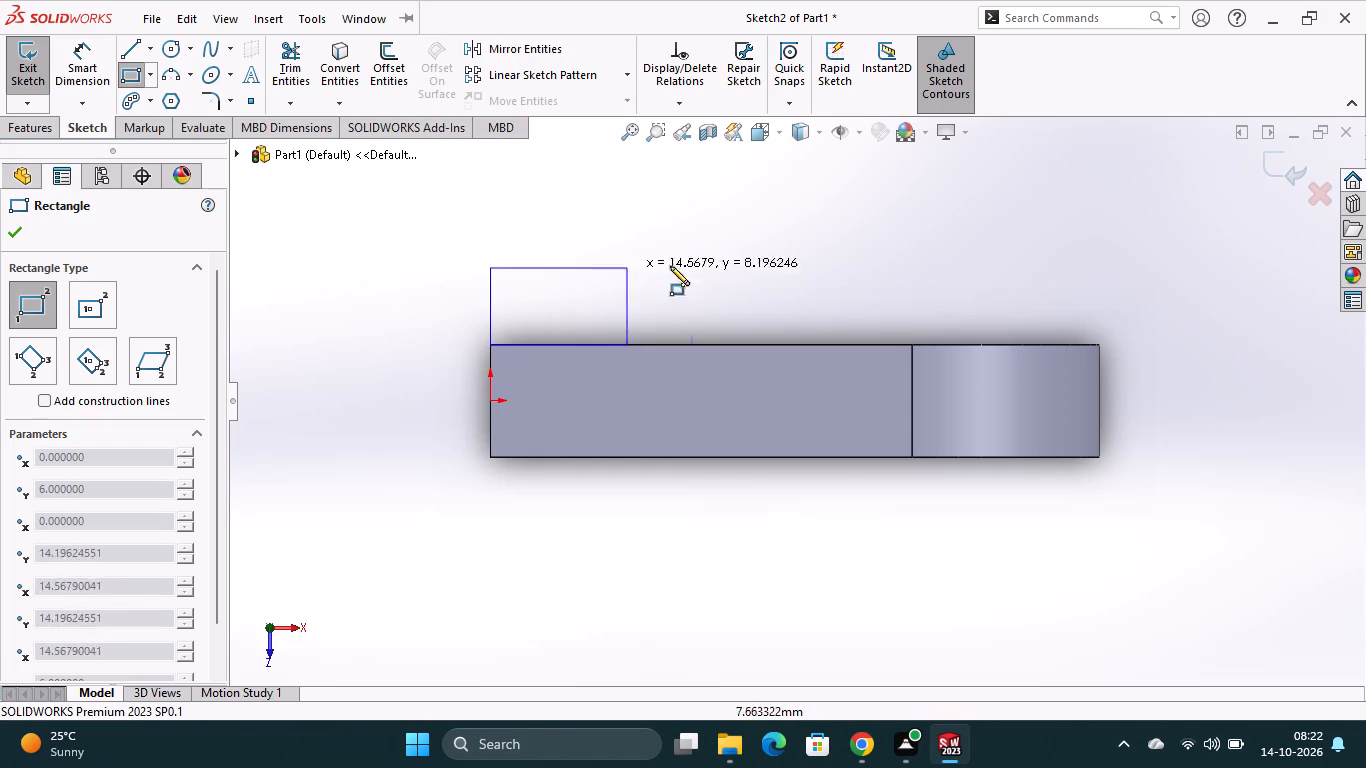
pyautogui.click(745, 236)
pyautogui.scroll(2, 800, 290)
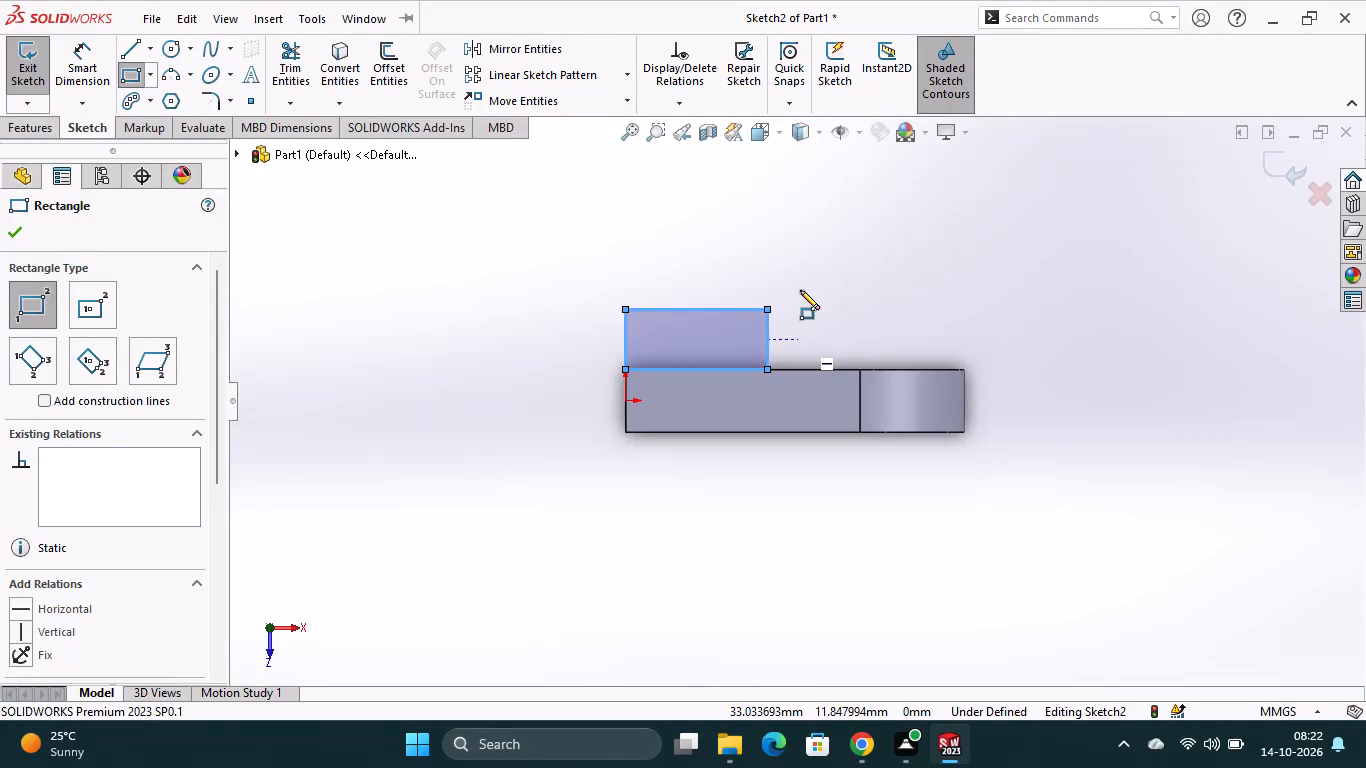
pyautogui.press('Escape')
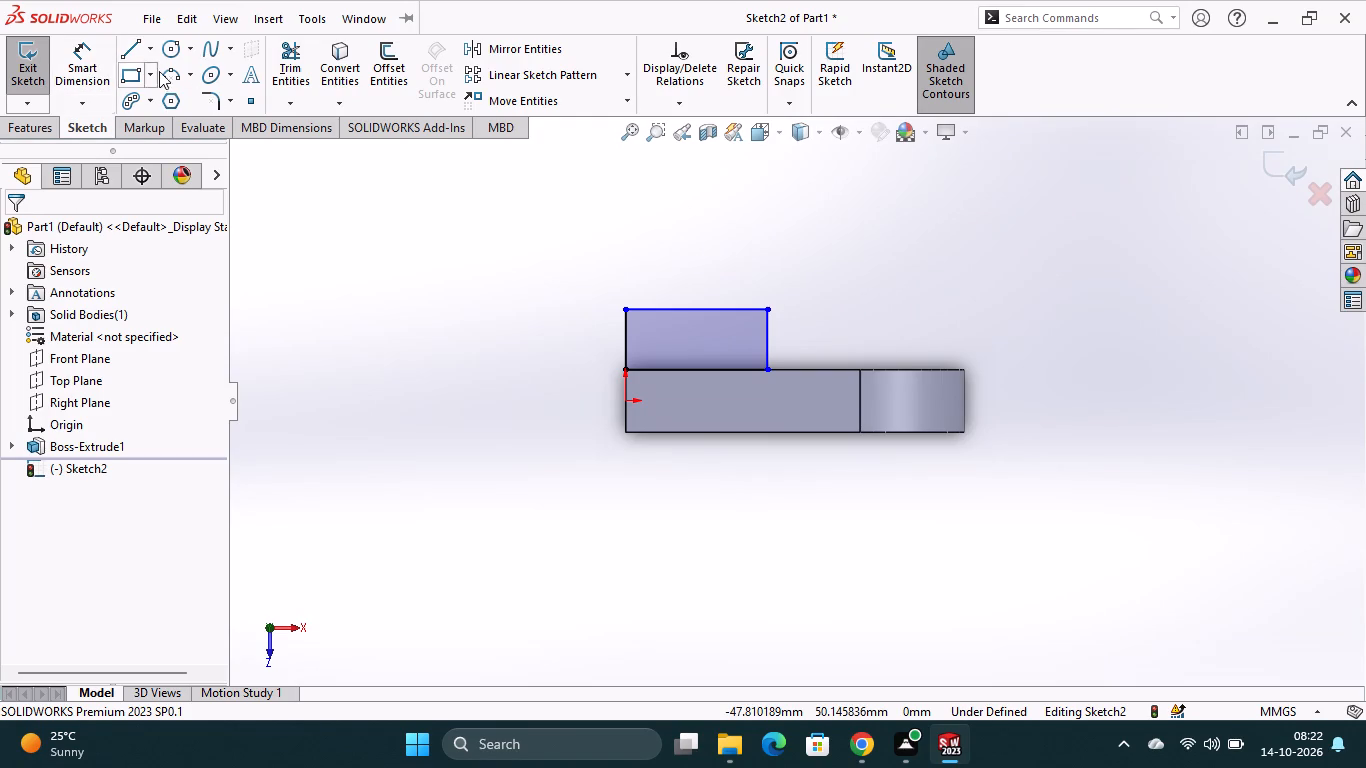
# Draw a circle about 27 mm in diameter centred on the midpoint of the rectangle's outer edge, reaching the edge's endpoint.
pyautogui.click(172, 48)
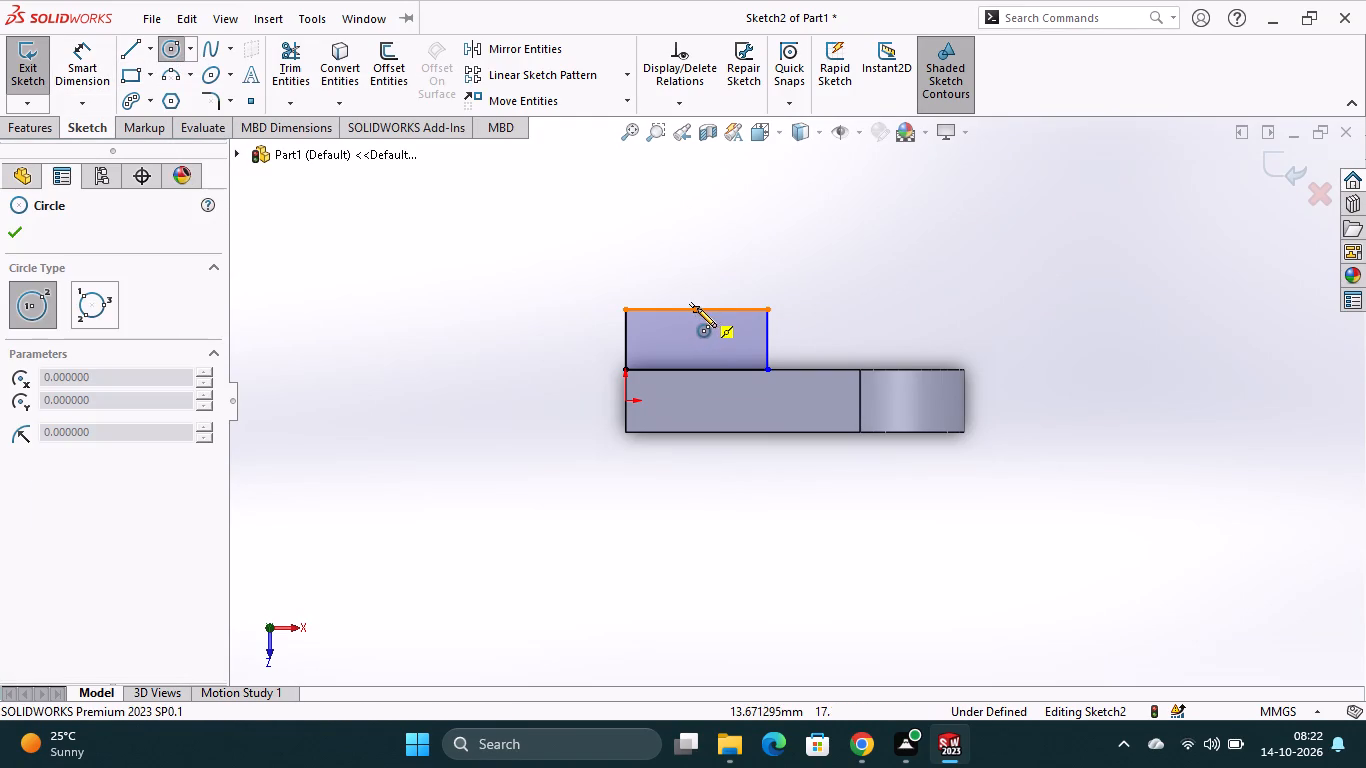
pyautogui.click(697, 308)
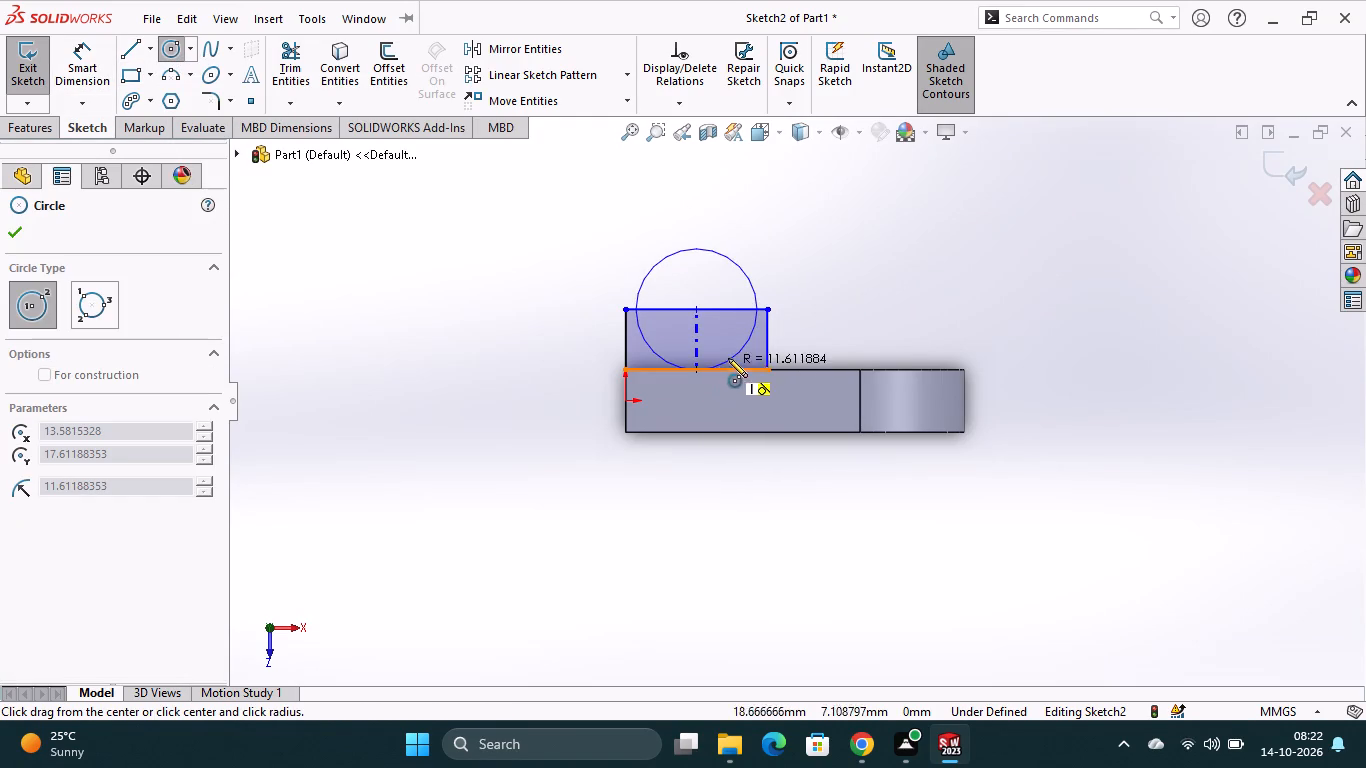
pyautogui.click(764, 307)
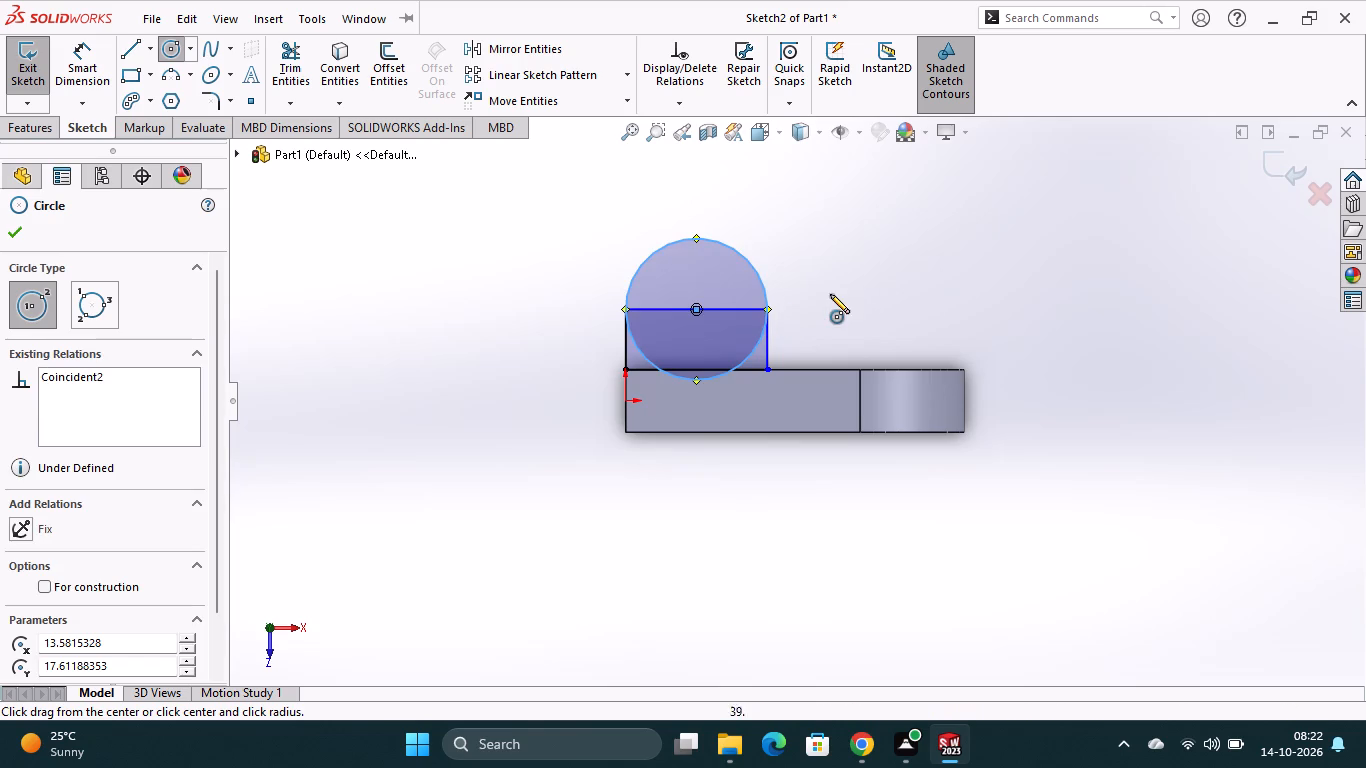
pyautogui.press('Escape')
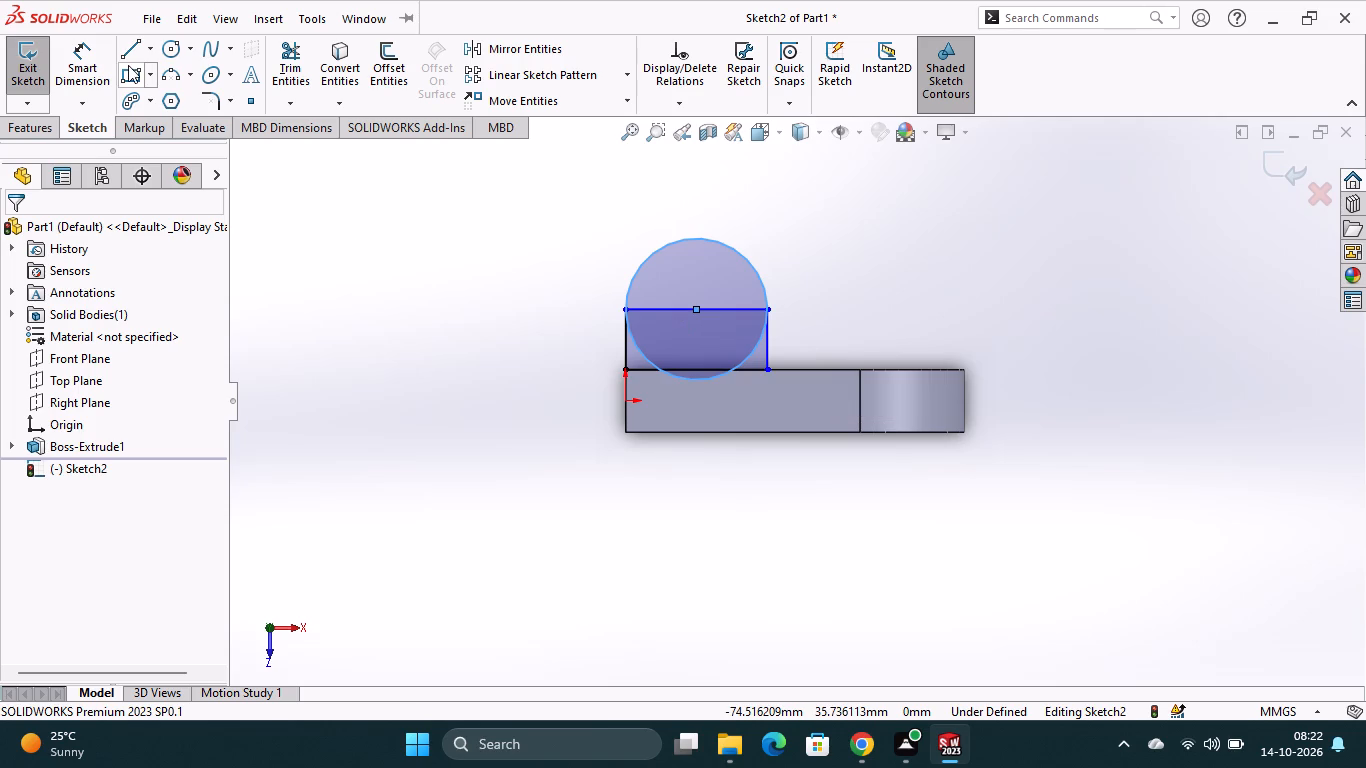
# Dimension the rectangle's right vertical side as 24 mm.
pyautogui.click(90, 65)
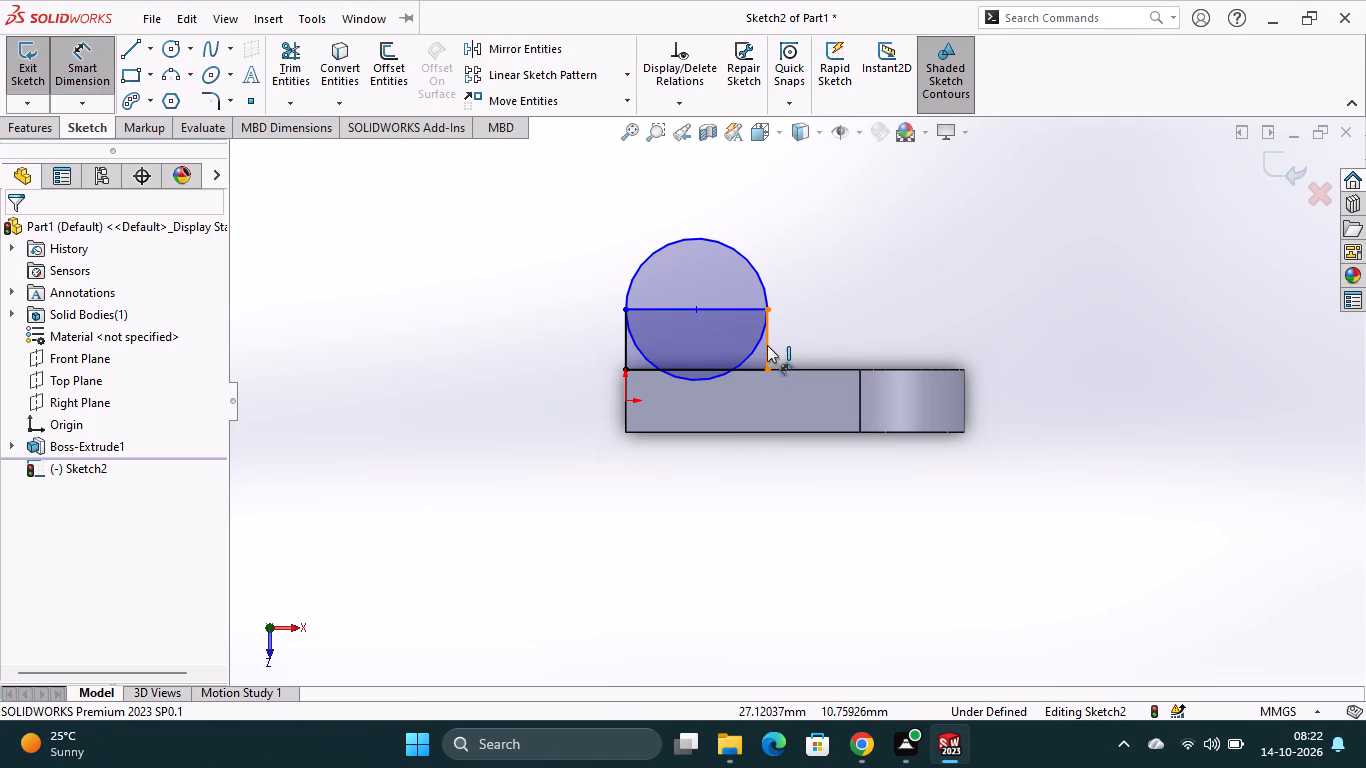
pyautogui.click(767, 345)
pyautogui.click(801, 330)
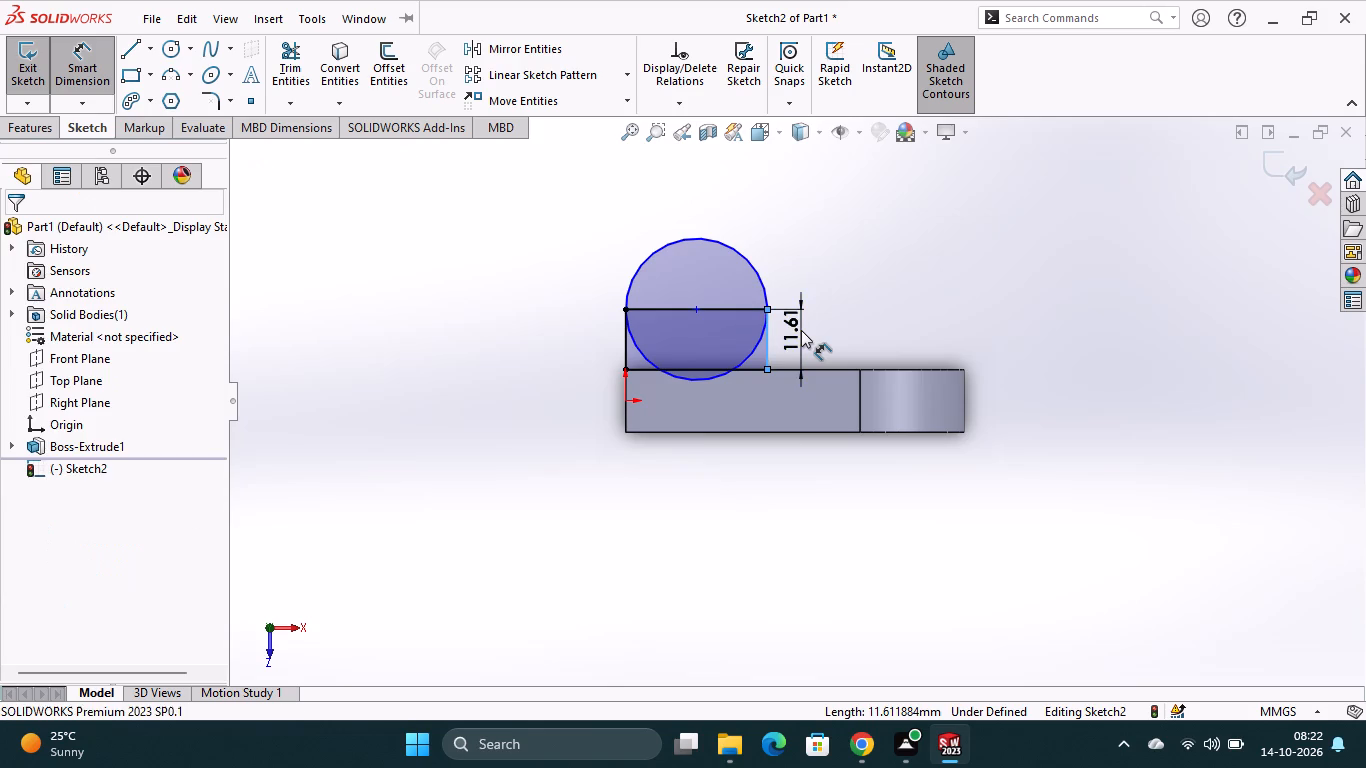
pyautogui.write('24')
pyautogui.press('Return')
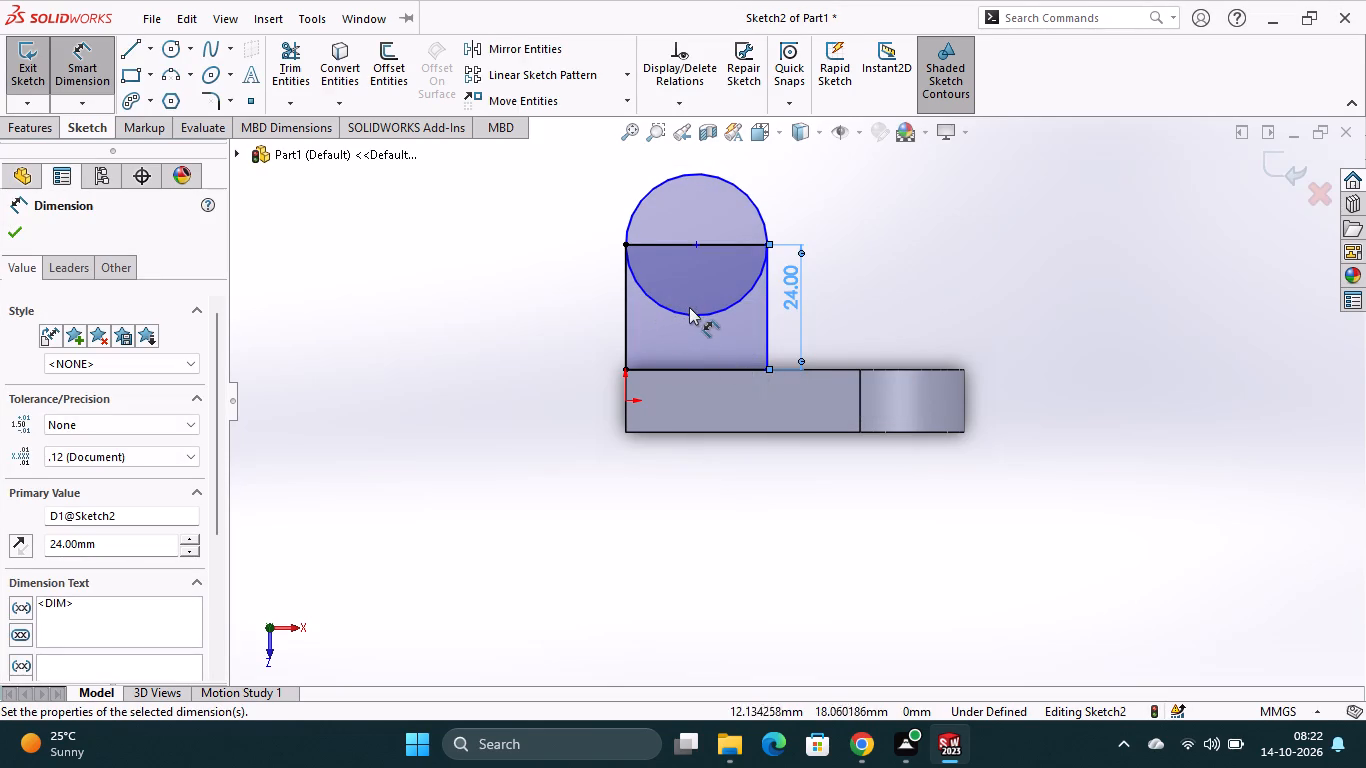
# Dimension the circle's diameter as 40 mm and exit the sketch.
pyautogui.click(758, 210)
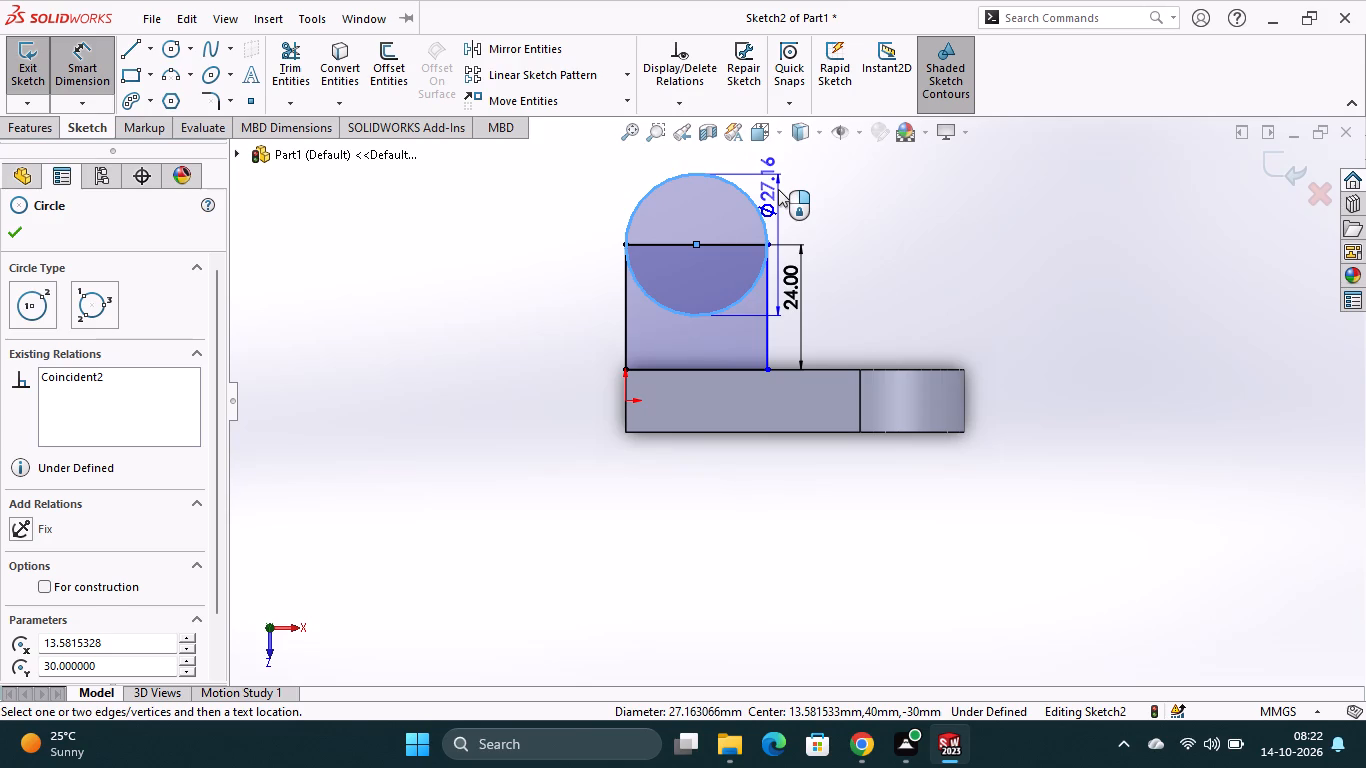
pyautogui.click(778, 189)
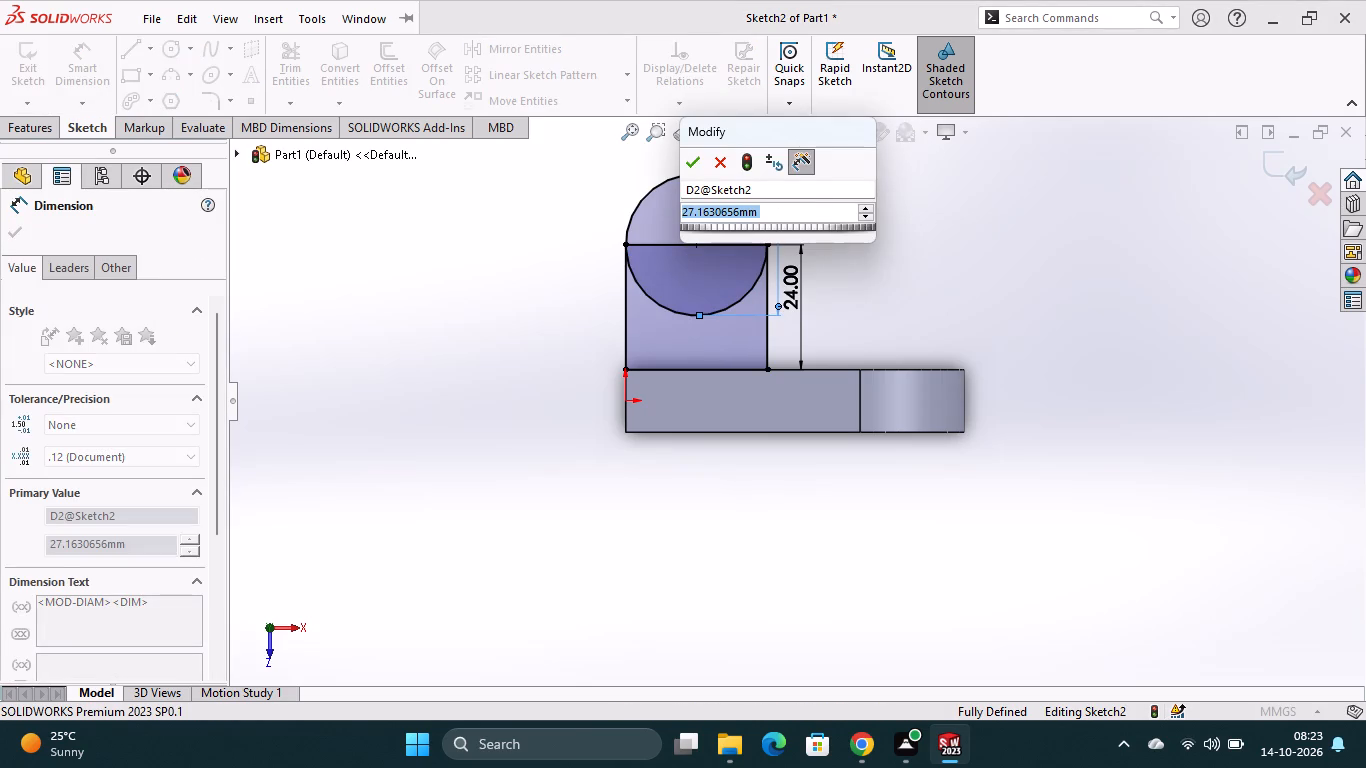
pyautogui.write('40')
pyautogui.press('Return')
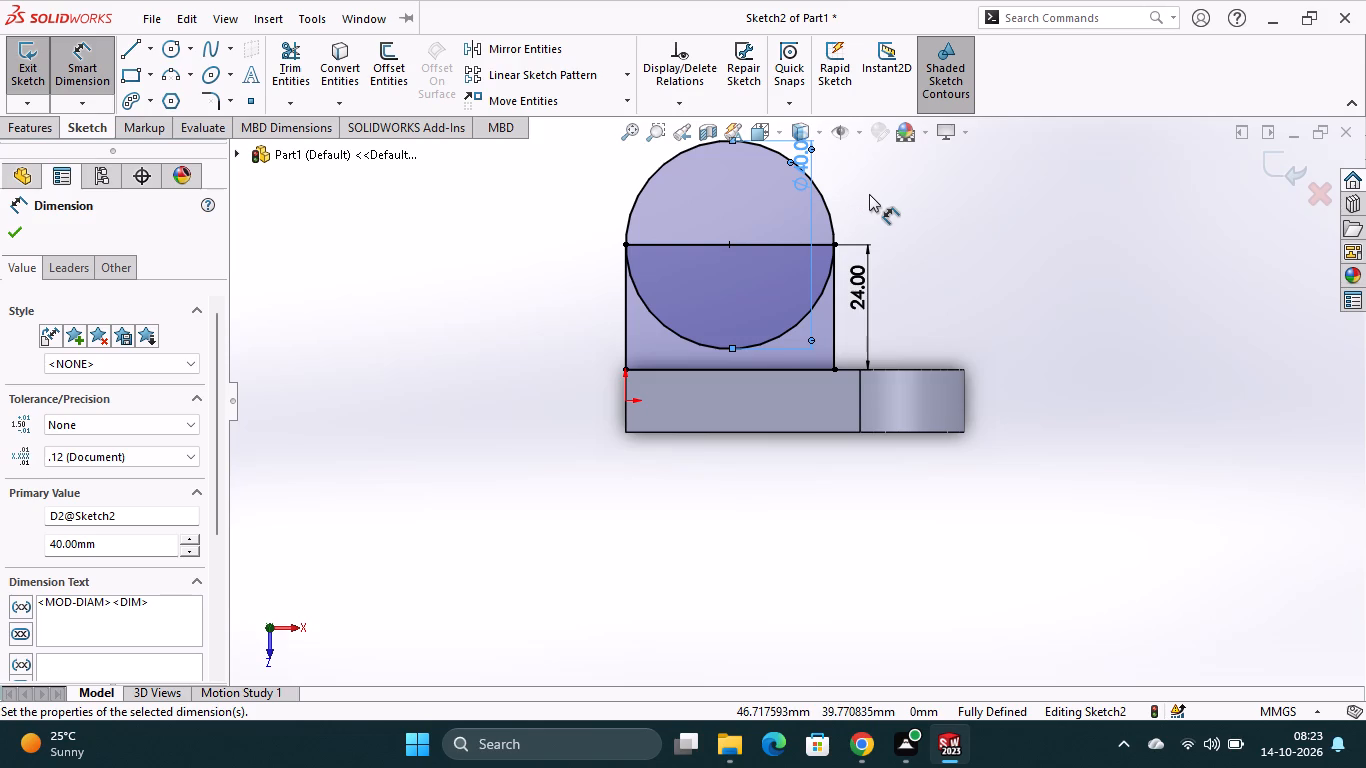
pyautogui.moveTo(977, 292); pyautogui.dragTo(986, 444, button='middle')
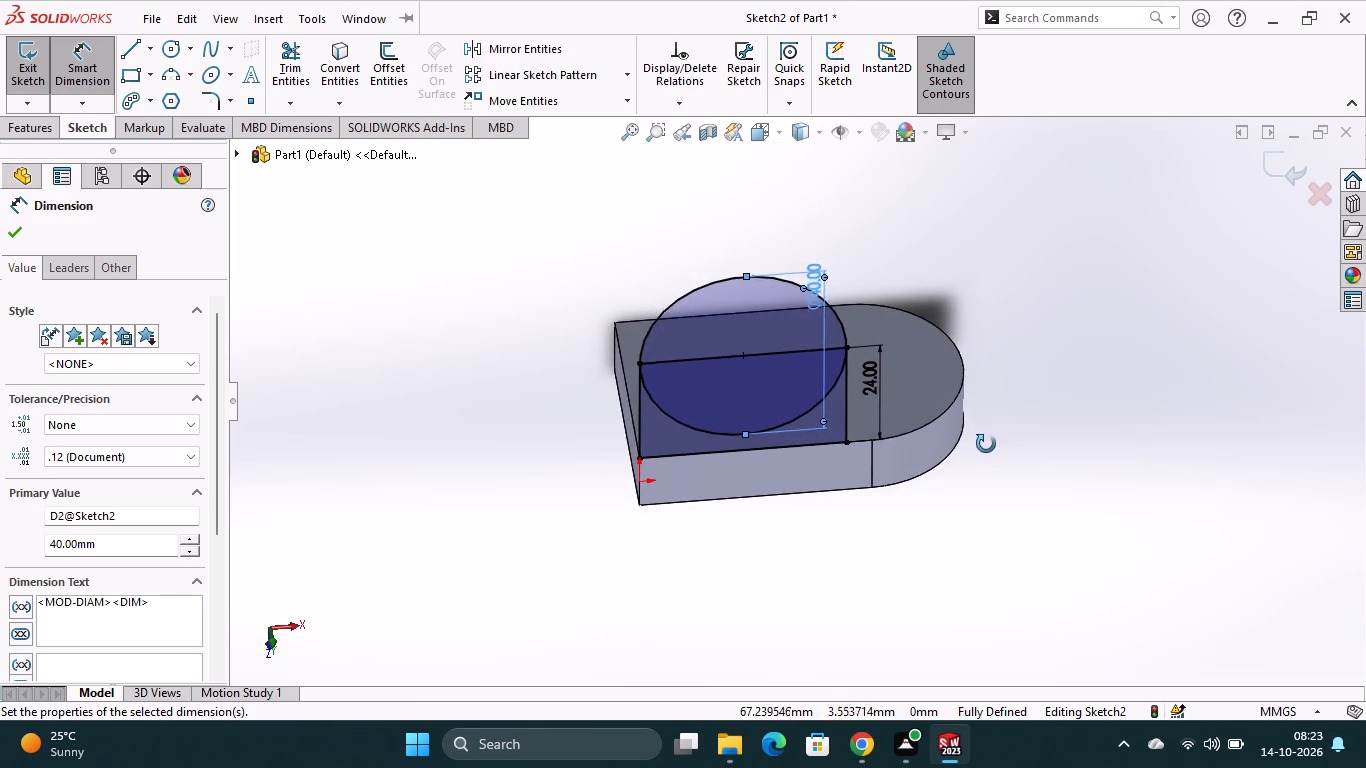
pyautogui.moveTo(986, 444); pyautogui.dragTo(984, 451, button='middle')
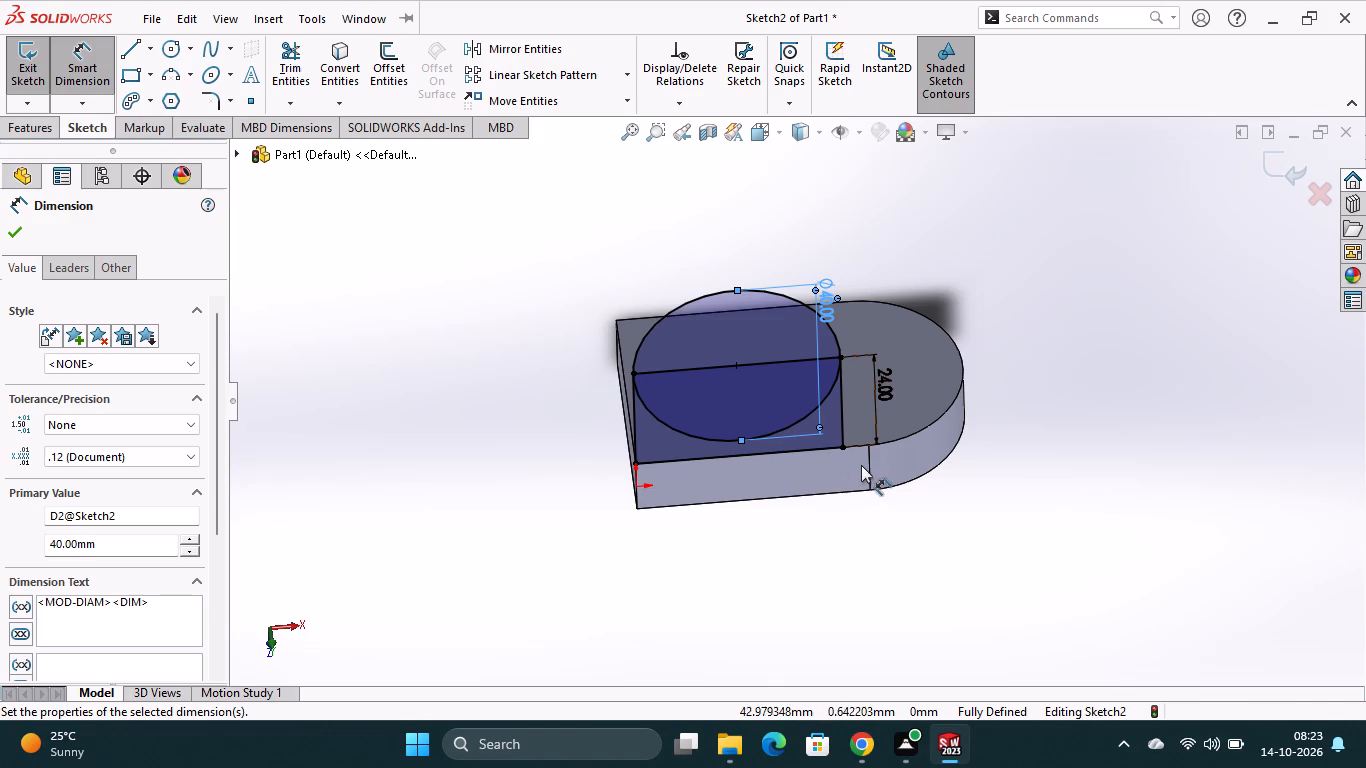
pyautogui.click(19, 66)
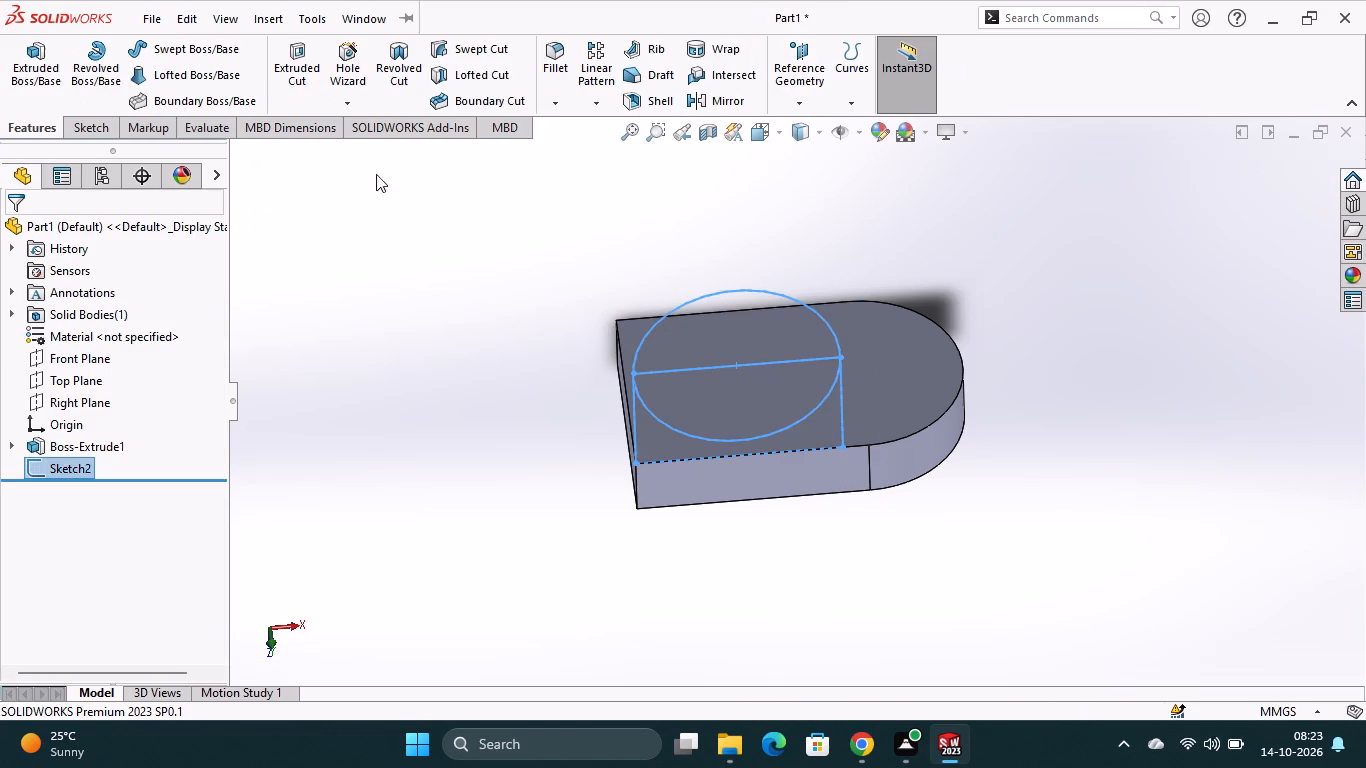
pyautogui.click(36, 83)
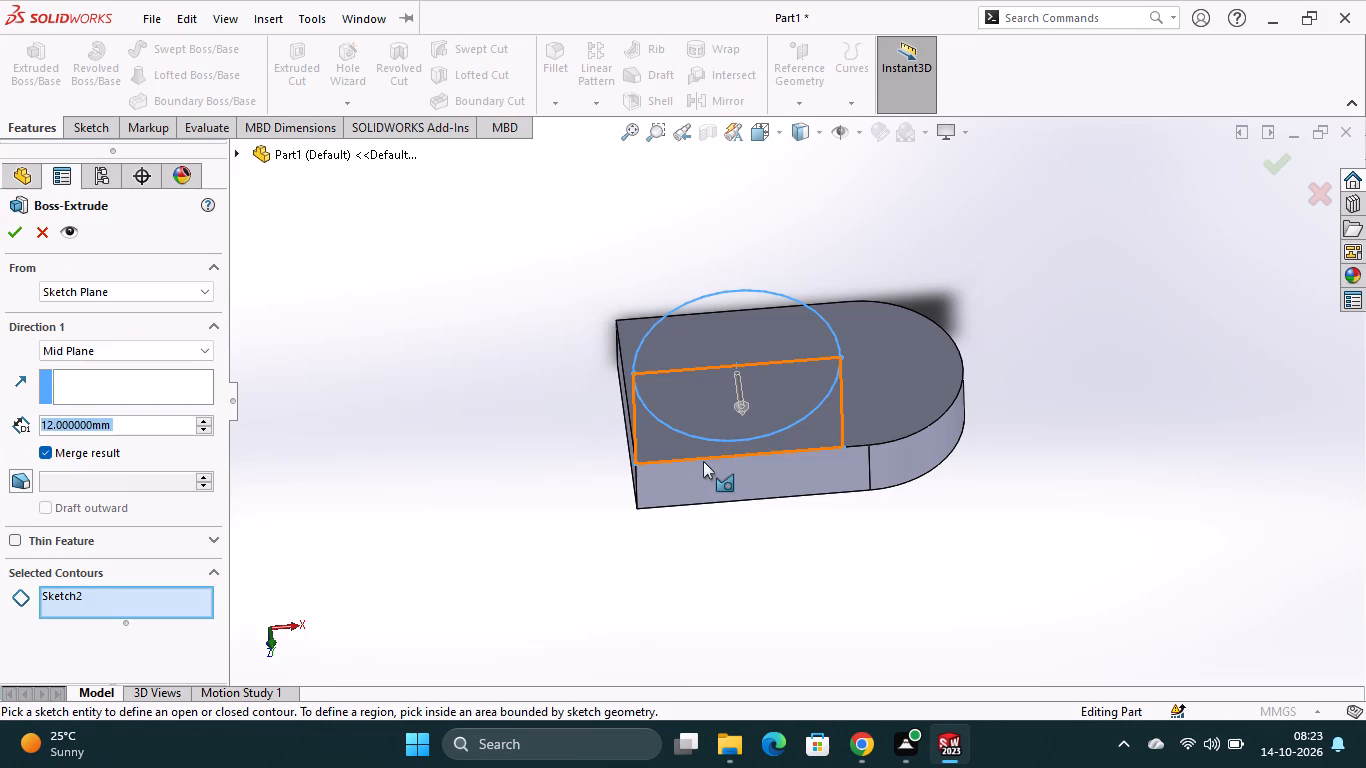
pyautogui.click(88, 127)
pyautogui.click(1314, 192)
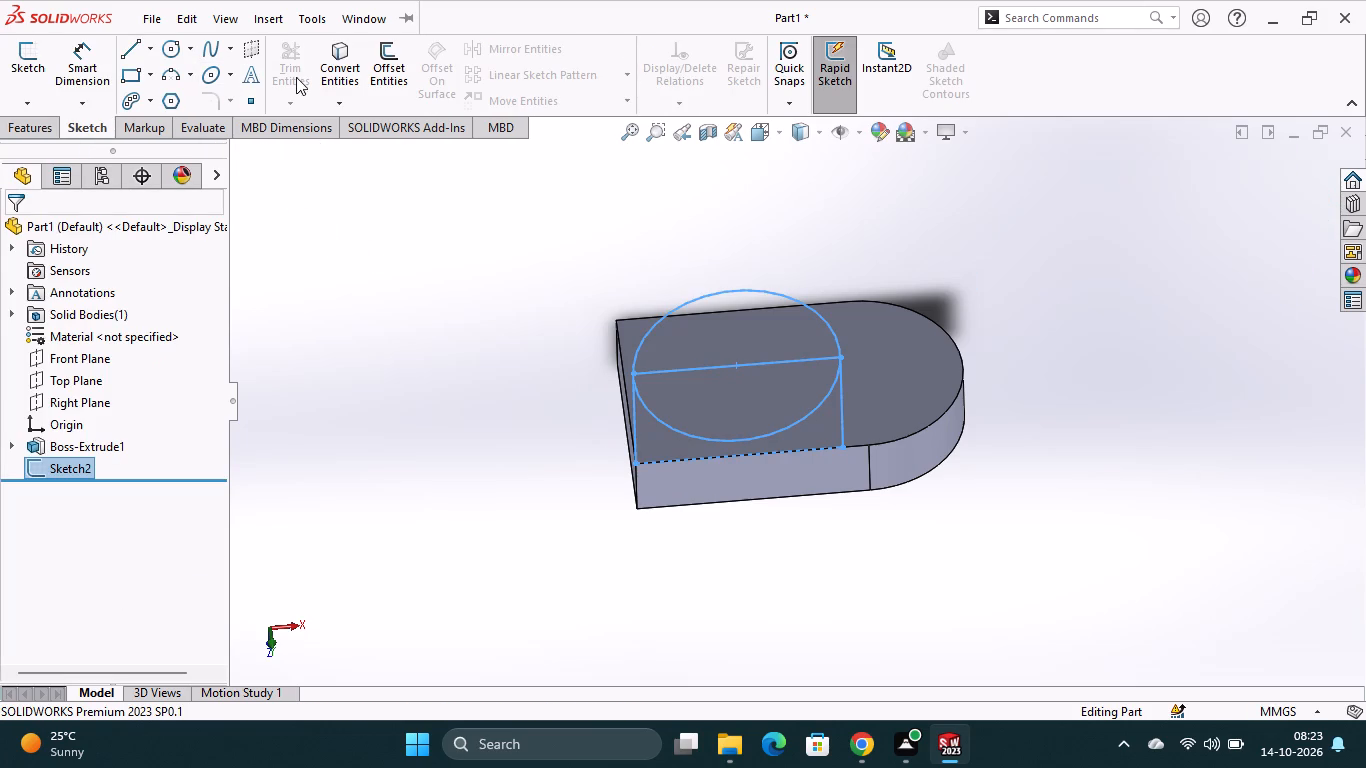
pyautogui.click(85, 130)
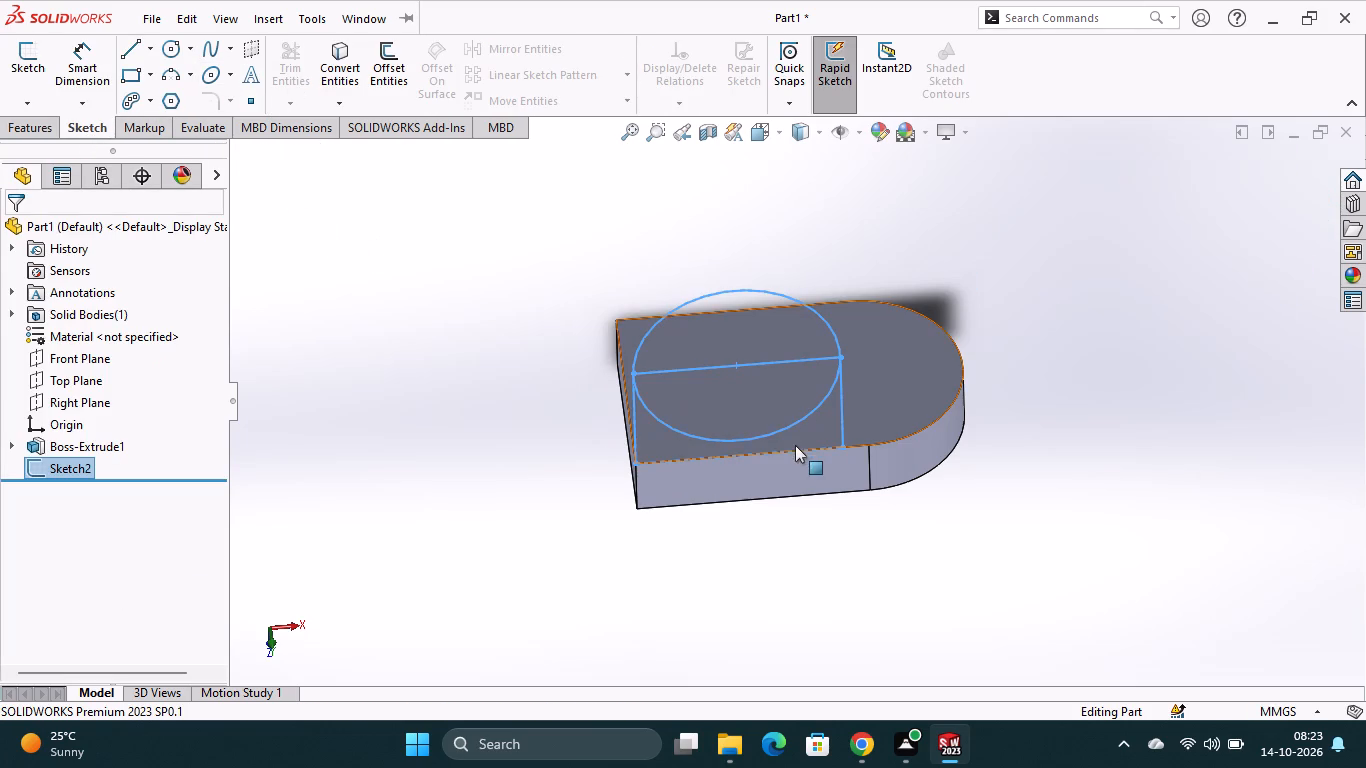
# Reopen the rectangle-and-circle sketch, trim away the circle's lower half and the horizontal line beneath the arc, and exit the sketch.
pyautogui.rightClick(80, 469)
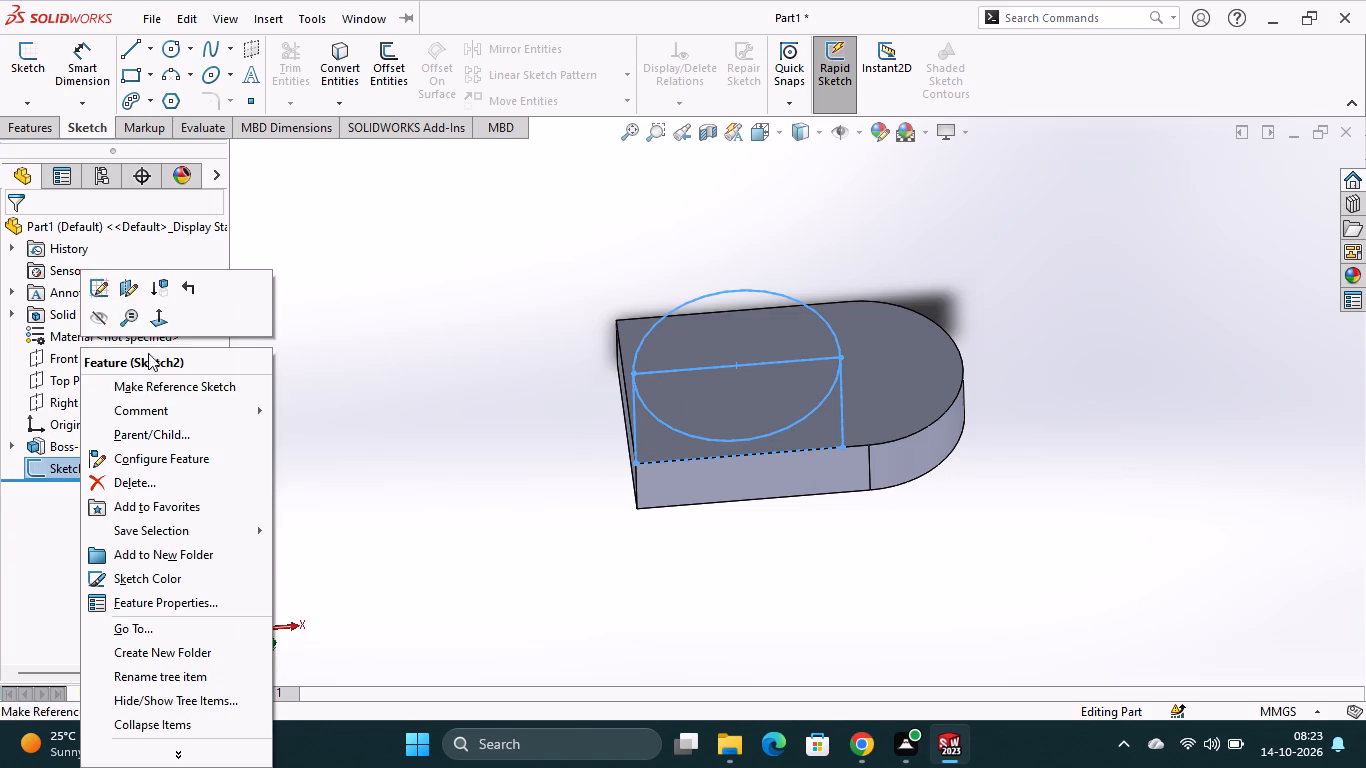
pyautogui.click(98, 288)
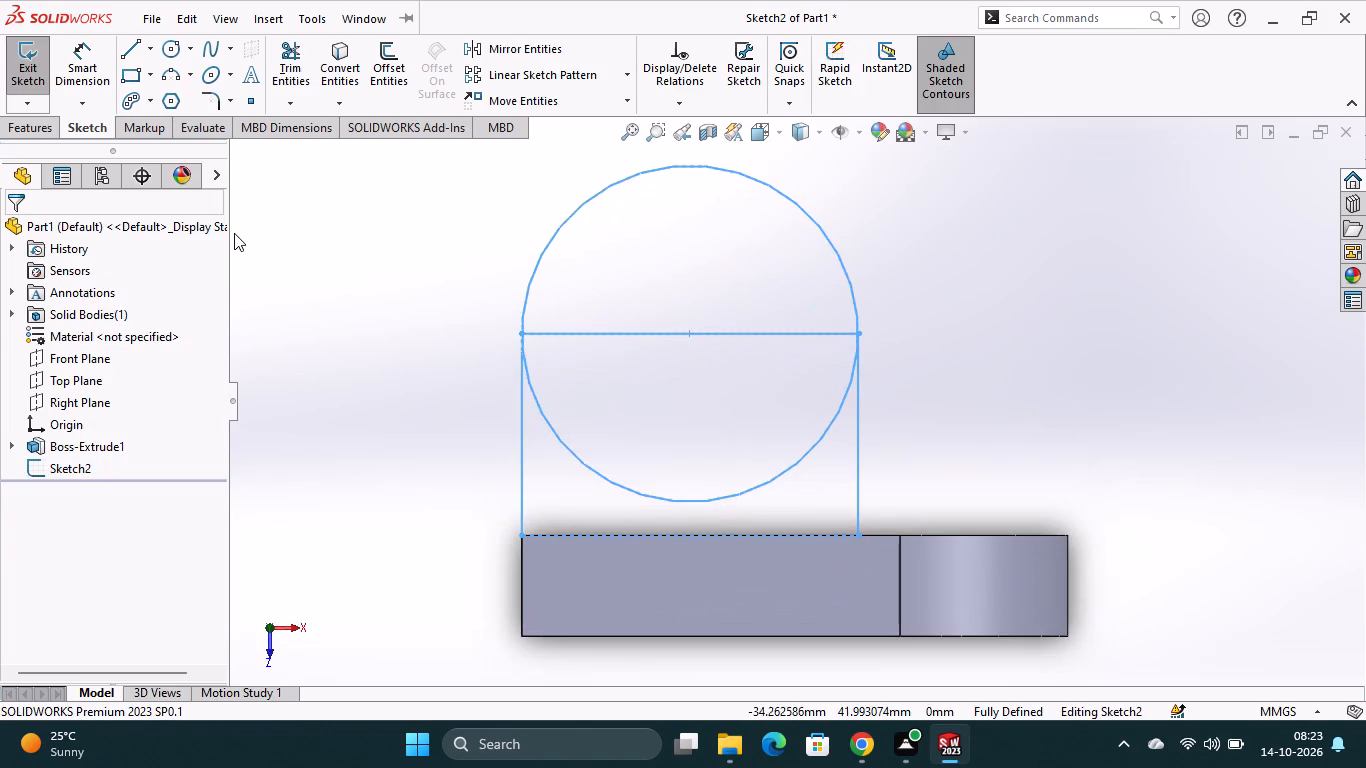
pyautogui.click(296, 76)
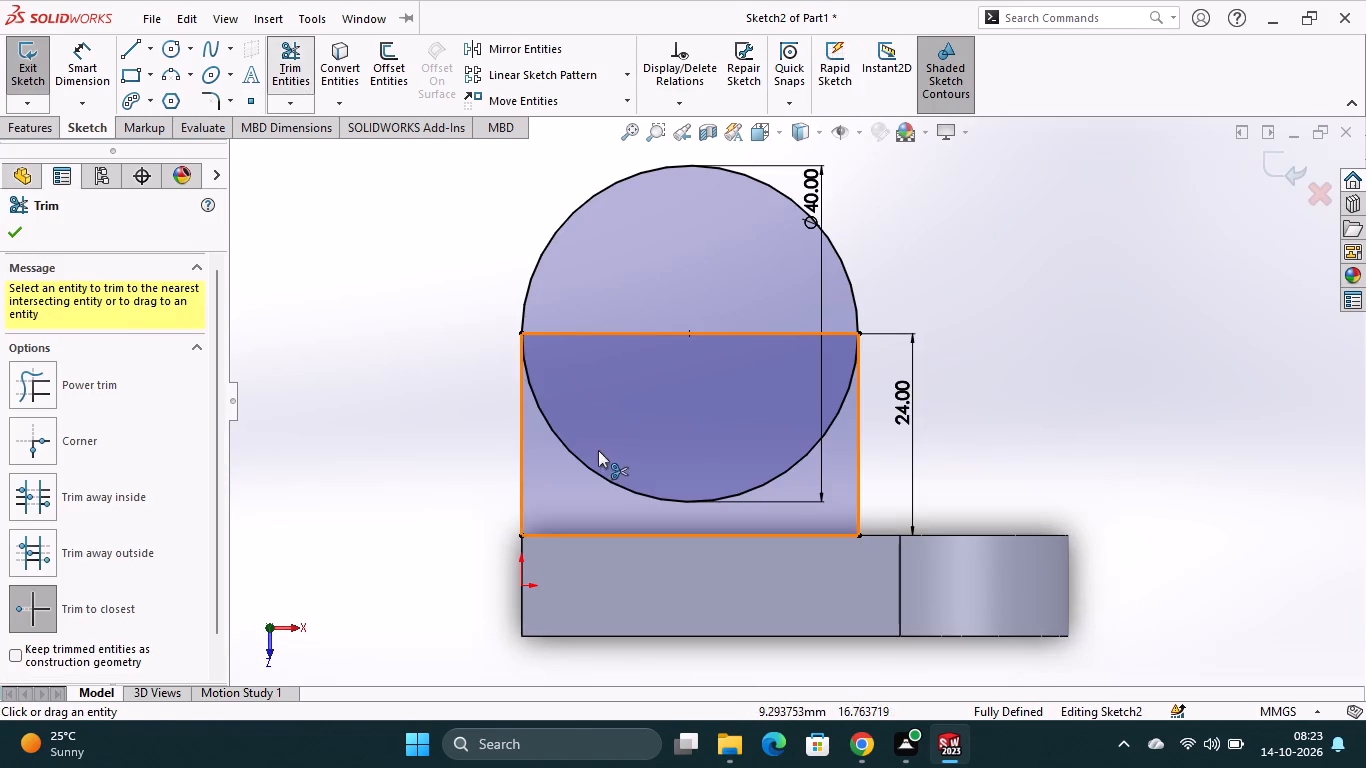
pyautogui.click(584, 464)
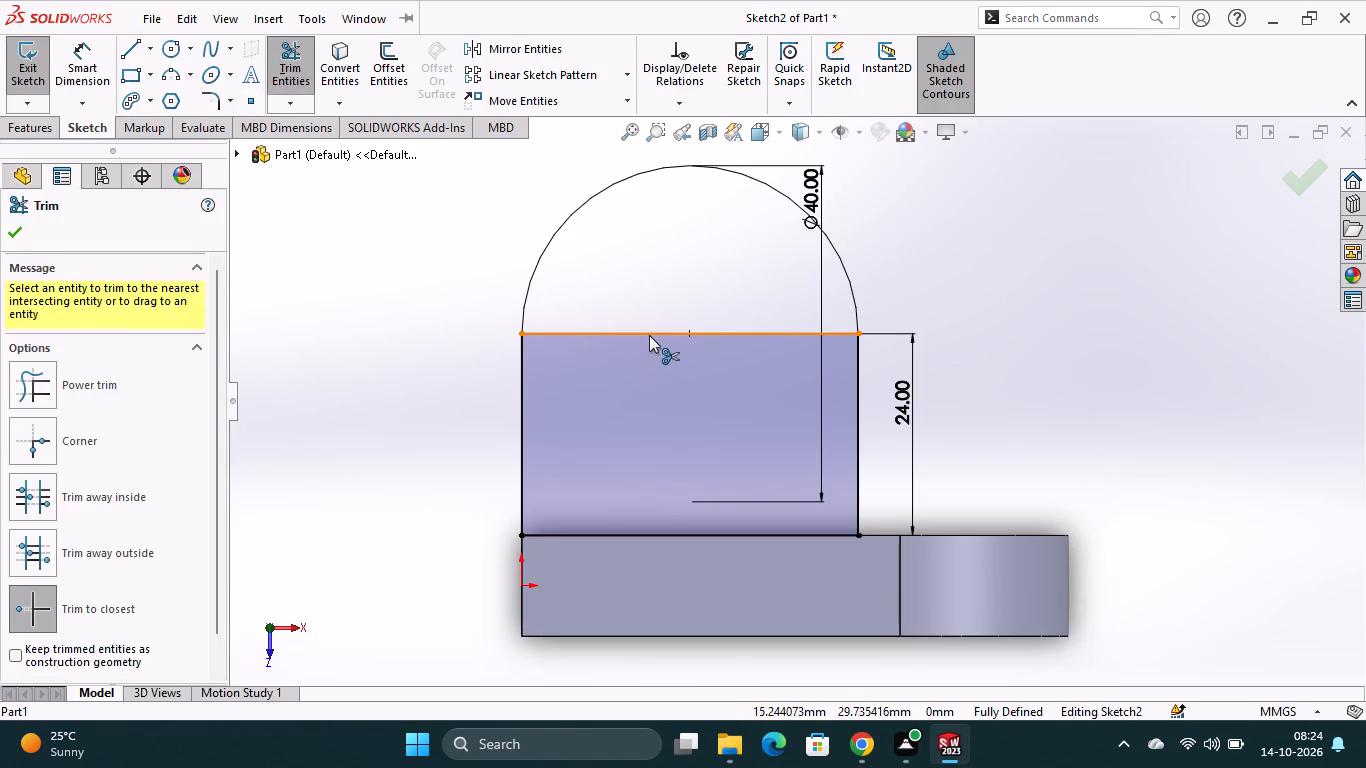
pyautogui.click(648, 334)
pyautogui.click(717, 387)
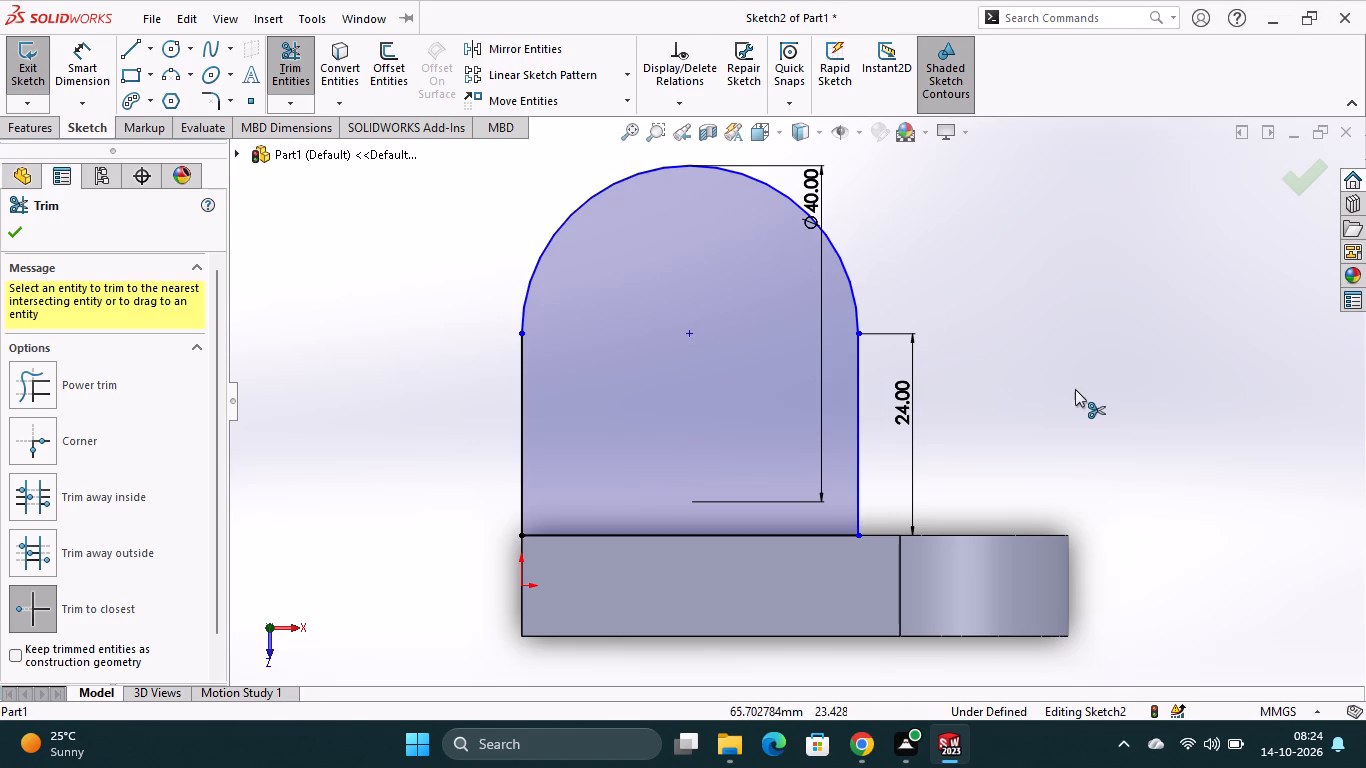
pyautogui.click(1297, 184)
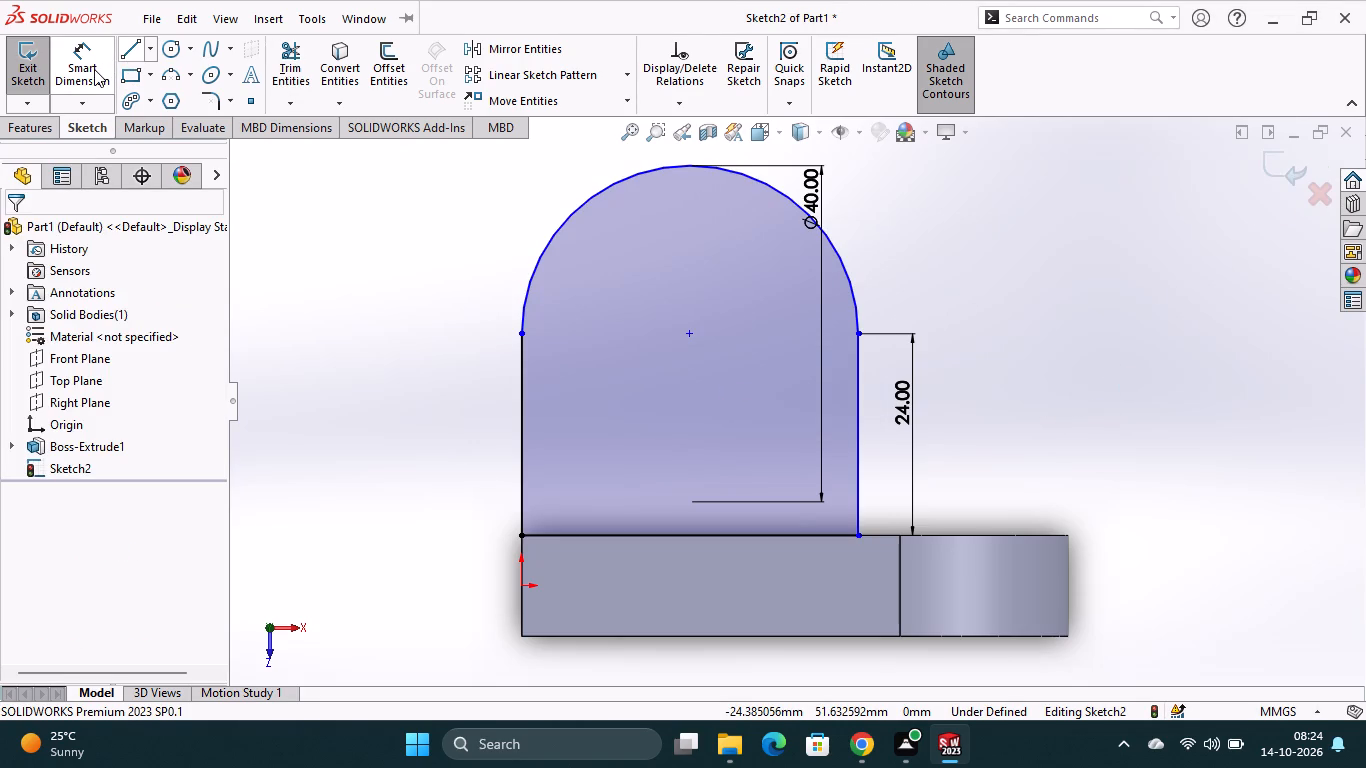
pyautogui.click(22, 79)
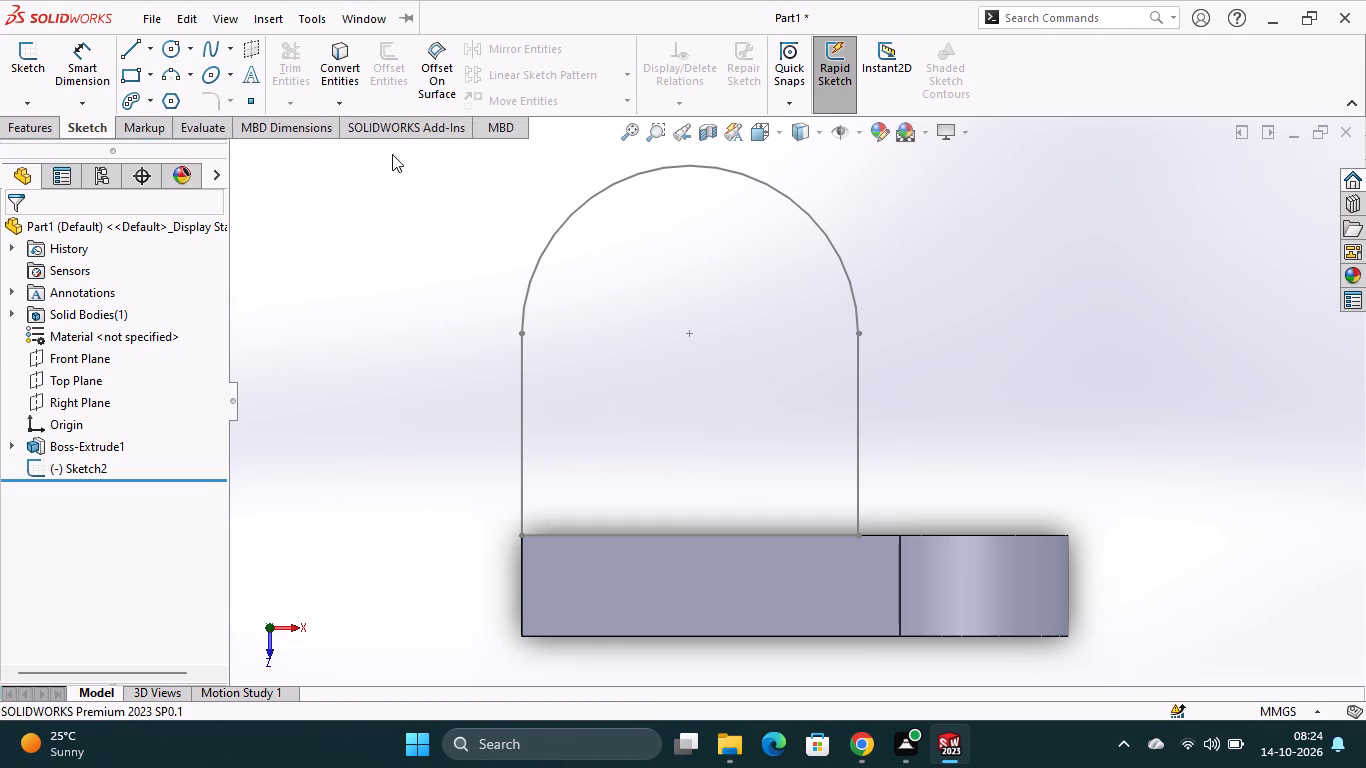
# Set up a 12 mm Blind Boss-Extrude of the arched sketch, with its direction reversed over the round-ended plate.
pyautogui.click(43, 127)
pyautogui.click(48, 80)
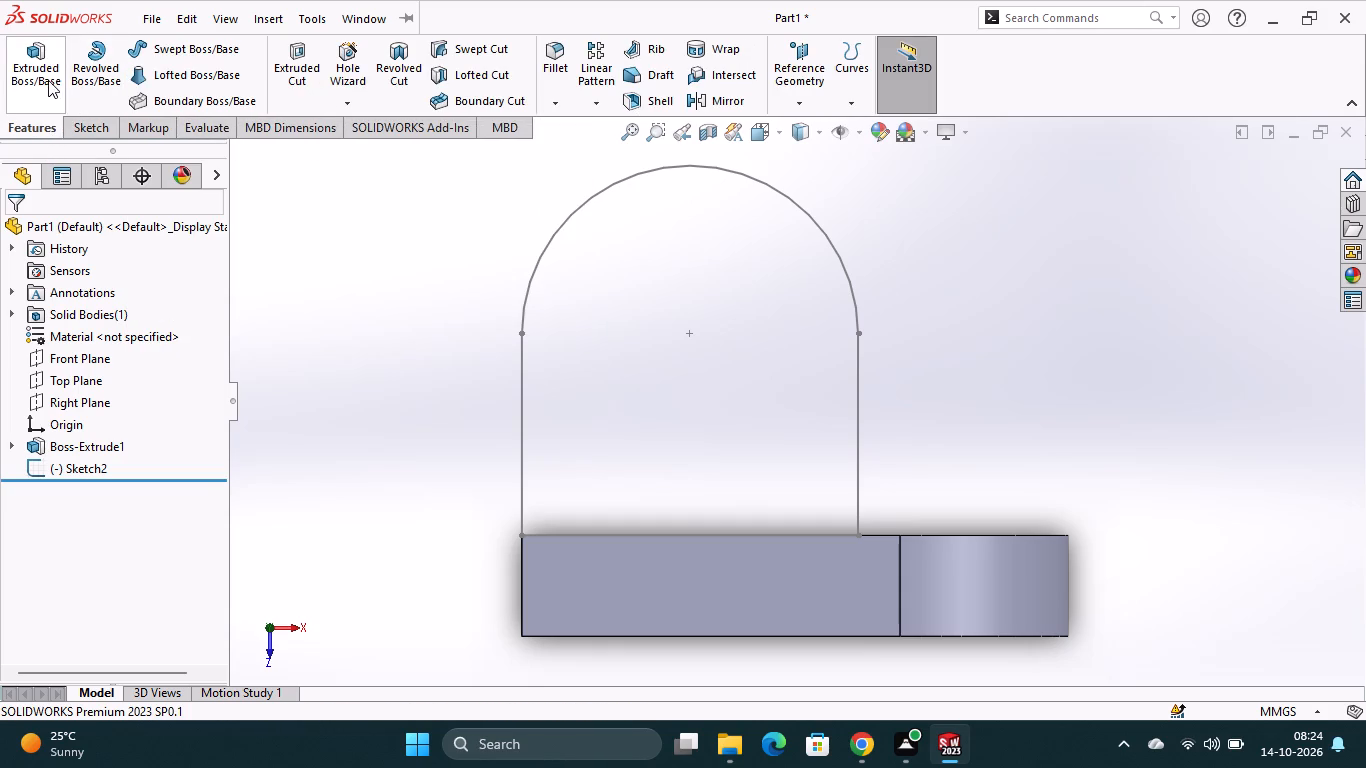
pyautogui.click(523, 373)
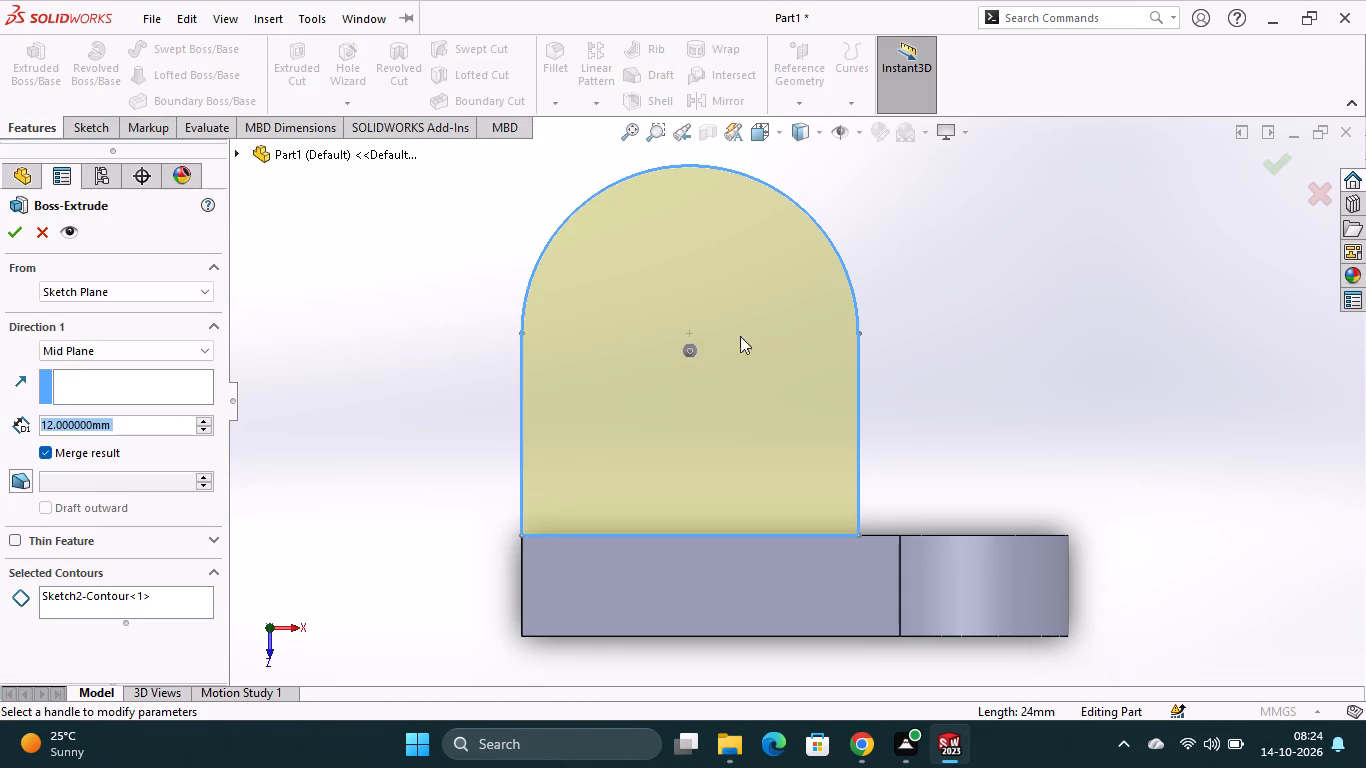
pyautogui.moveTo(1050, 381); pyautogui.dragTo(1011, 416, button='middle')
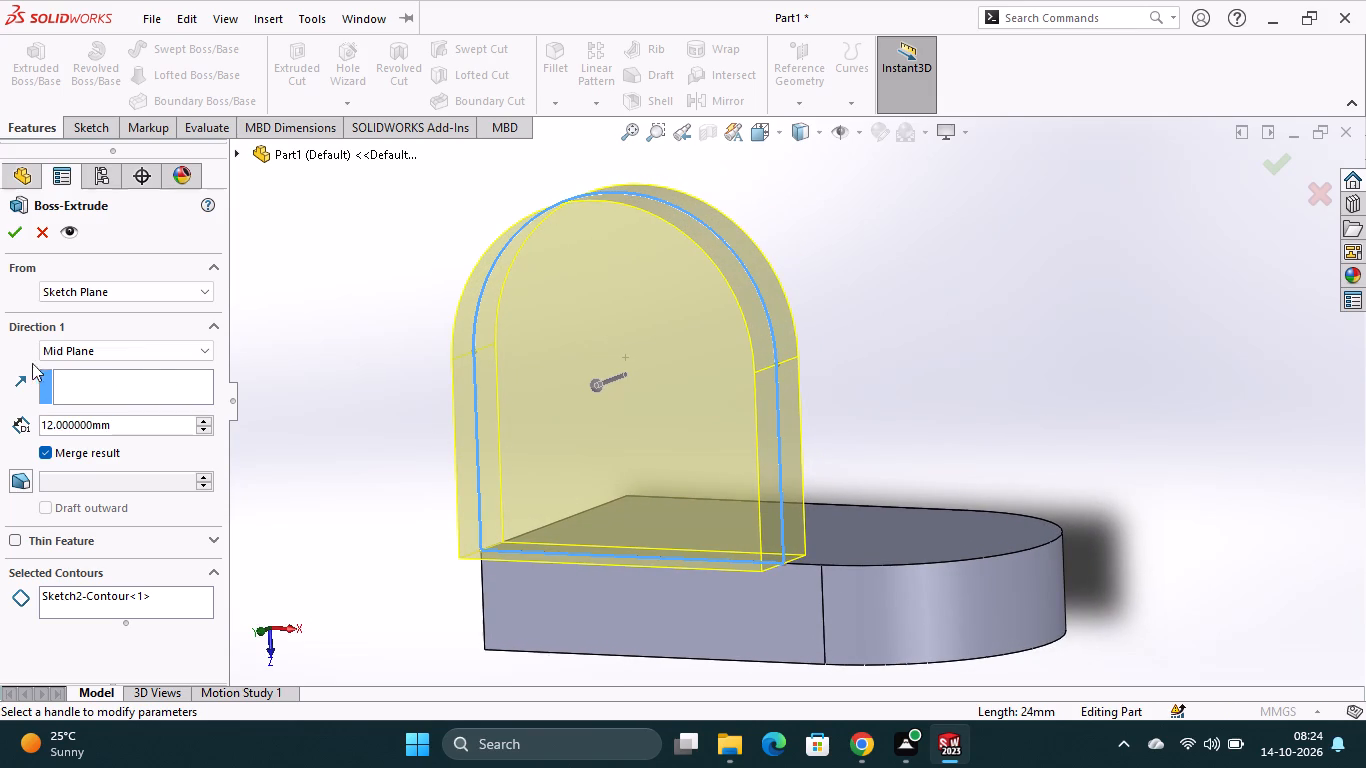
pyautogui.click(94, 353)
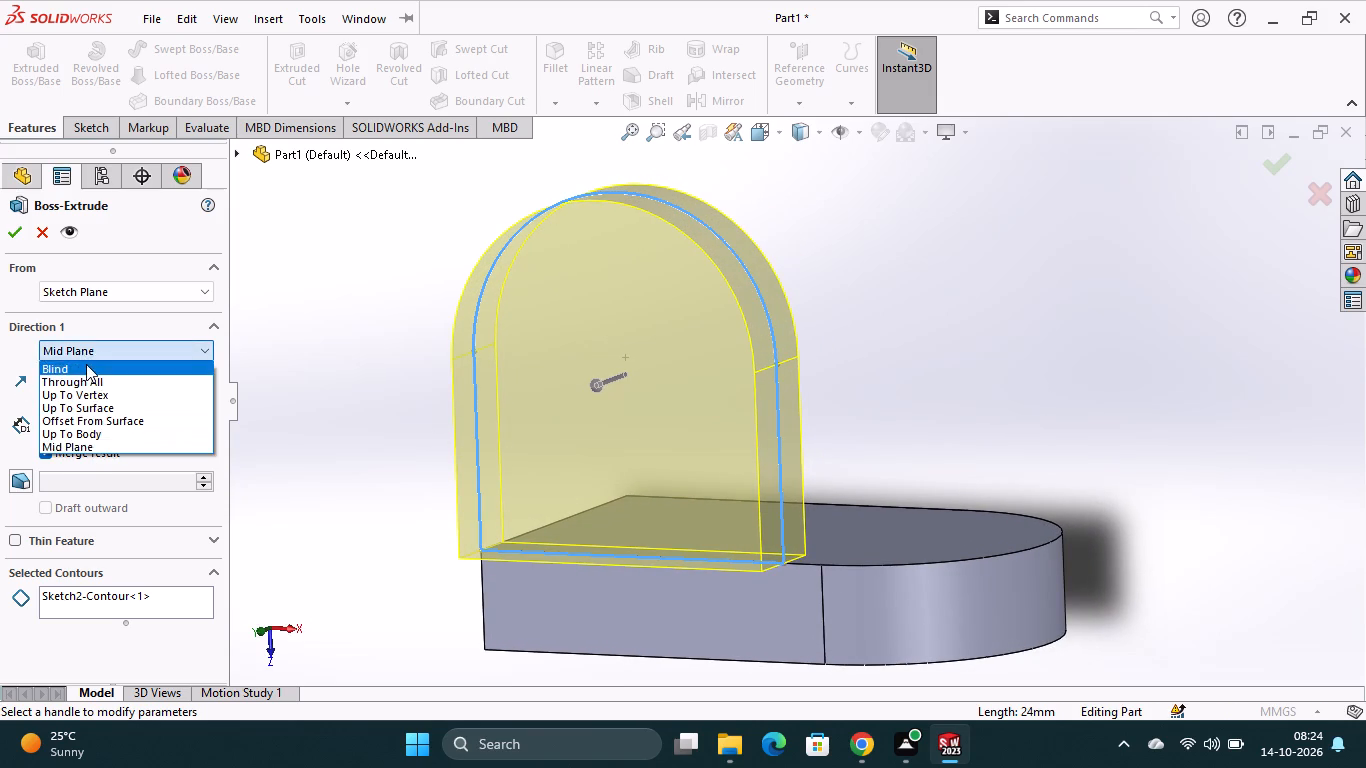
pyautogui.click(86, 364)
pyautogui.click(21, 356)
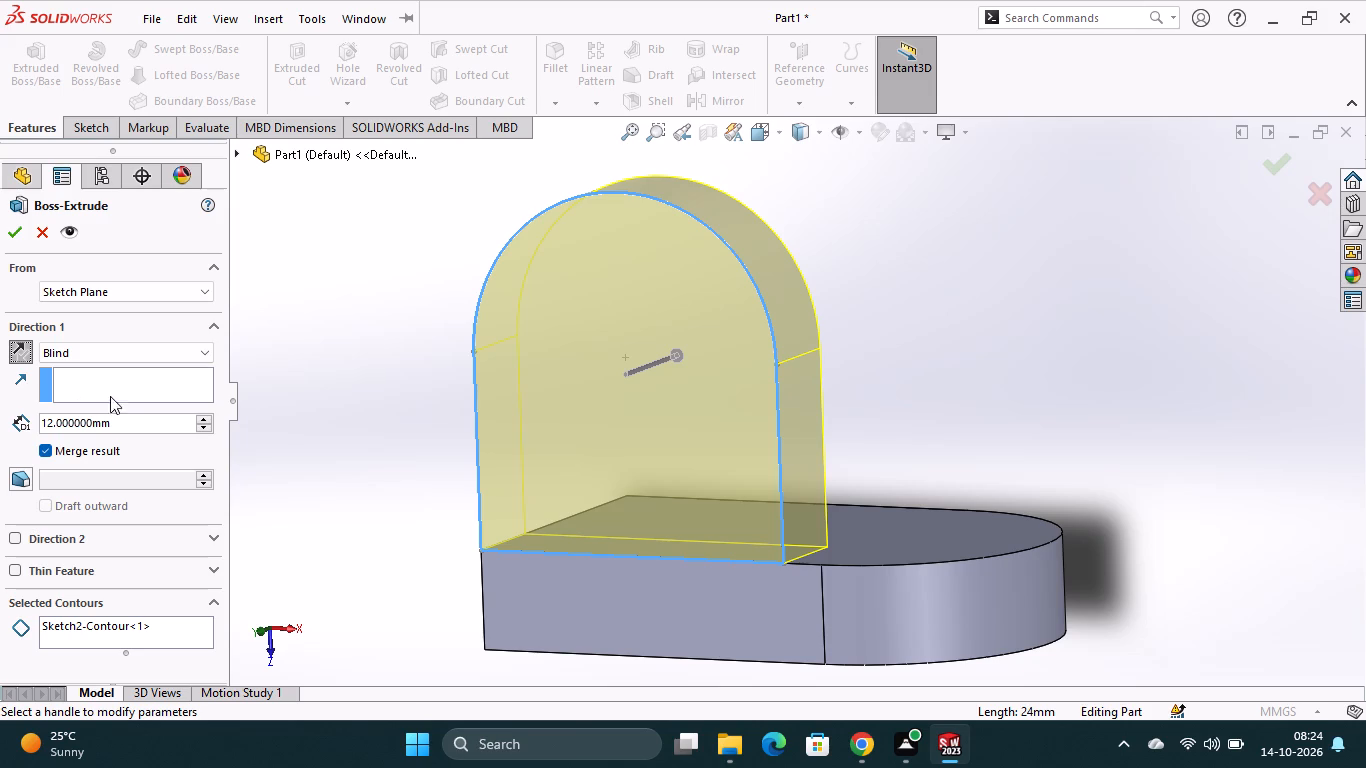
# Start the arched profile's extrusion from an offset of 12+16 mm from its sketch plane.
pyautogui.click(140, 300)
pyautogui.click(128, 348)
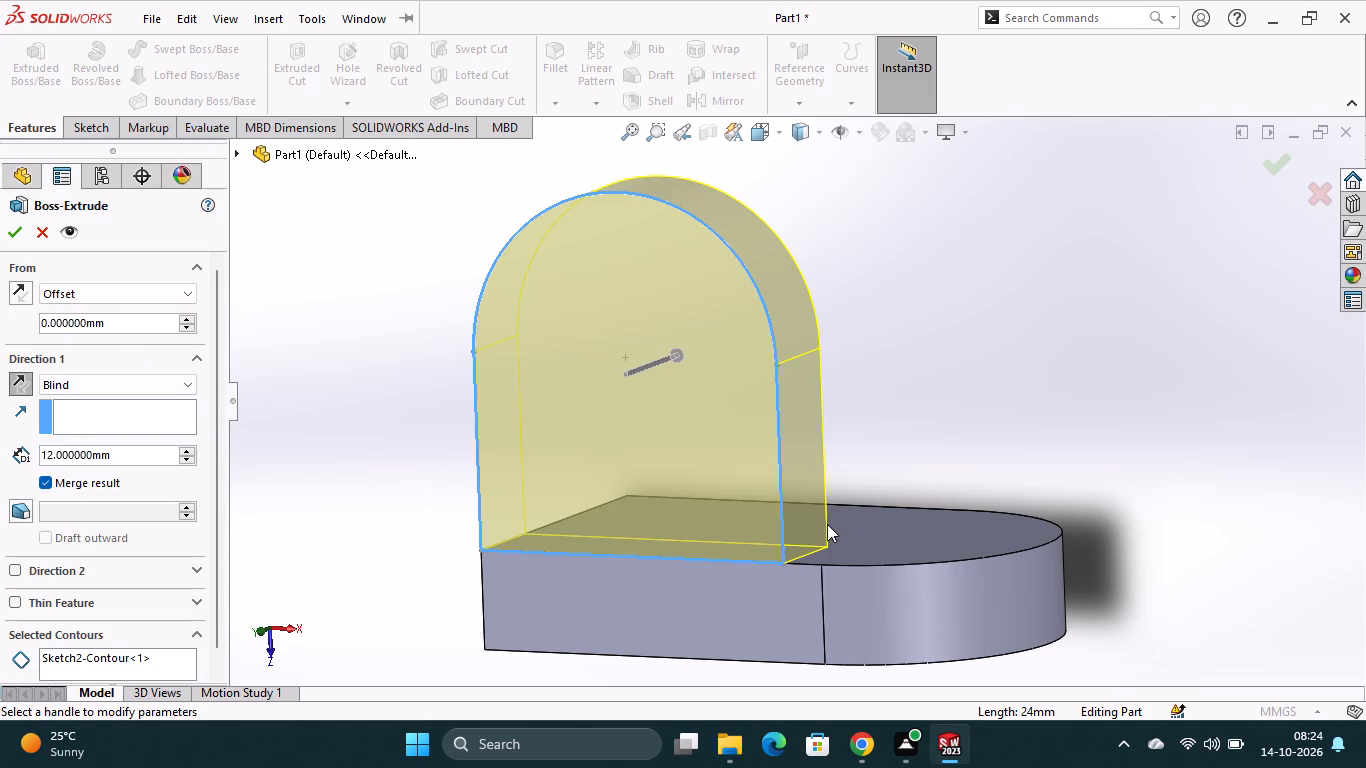
pyautogui.click(131, 322)
pyautogui.press('BackSpace')
pyautogui.press('BackSpace')
pyautogui.press('BackSpace')
pyautogui.press('BackSpace')
pyautogui.press('BackSpace')
pyautogui.press('BackSpace')
pyautogui.press('BackSpace')
pyautogui.press('BackSpace')
pyautogui.press('BackSpace')
pyautogui.press('BackSpace')
pyautogui.press('BackSpace')
pyautogui.press('BackSpace')
pyautogui.press('BackSpace')
pyautogui.press('BackSpace')
pyautogui.press('BackSpace')
pyautogui.press('BackSpace')
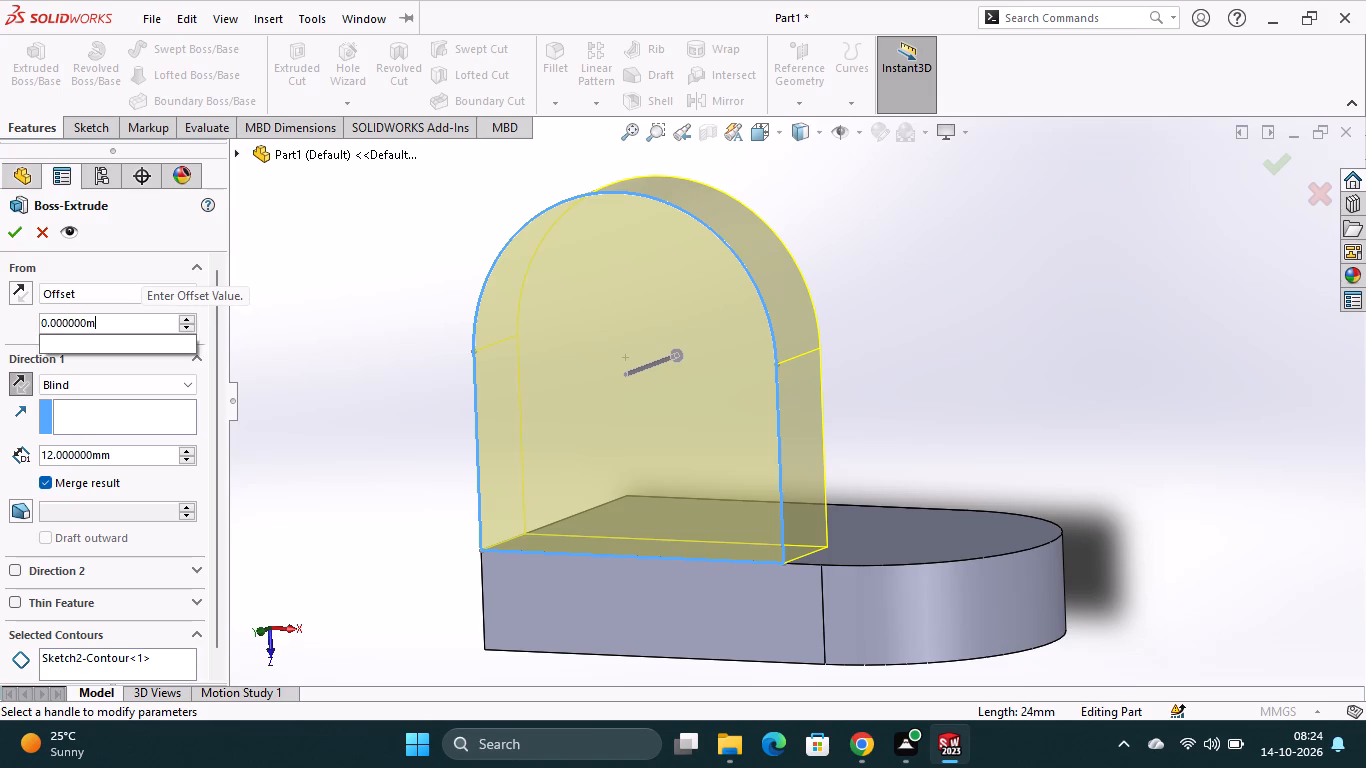
pyautogui.press('BackSpace')
pyautogui.press('BackSpace')
pyautogui.press('BackSpace')
pyautogui.press('BackSpace')
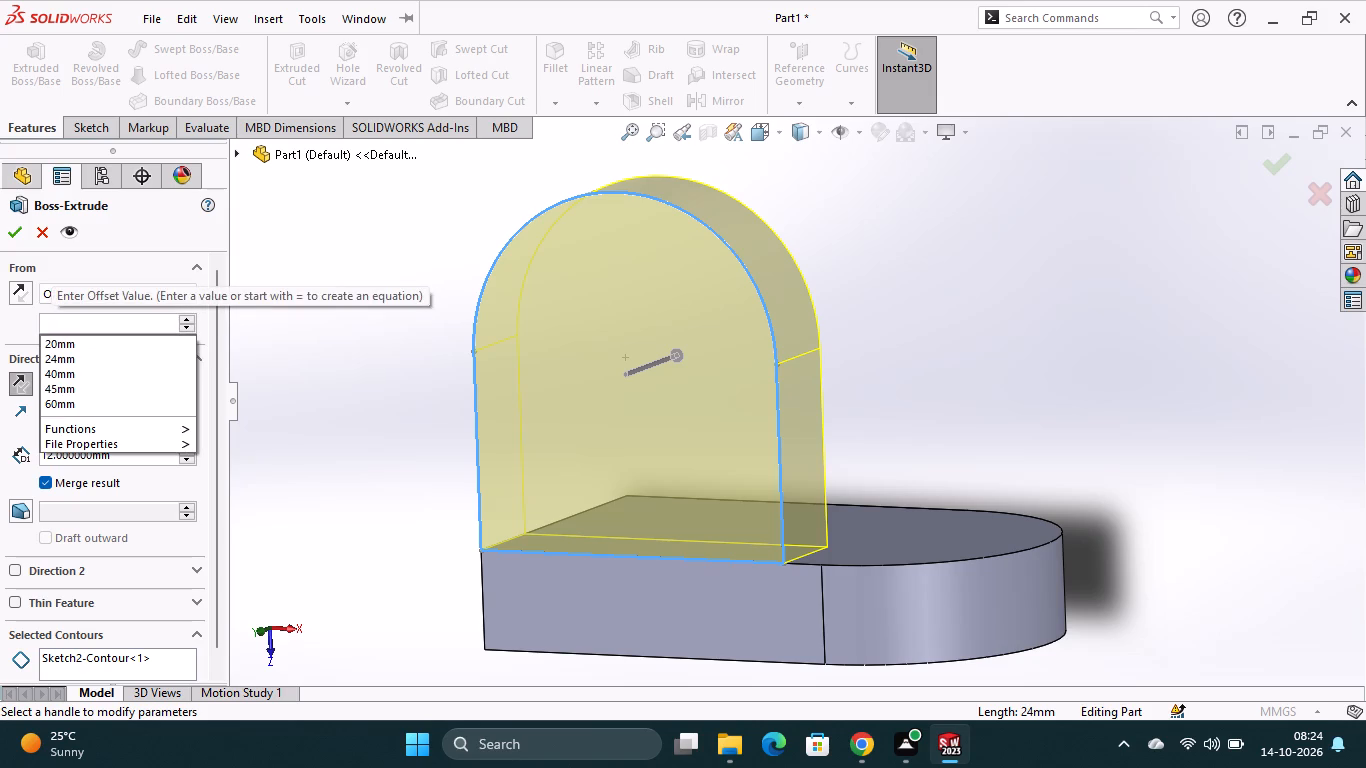
pyautogui.write('12')
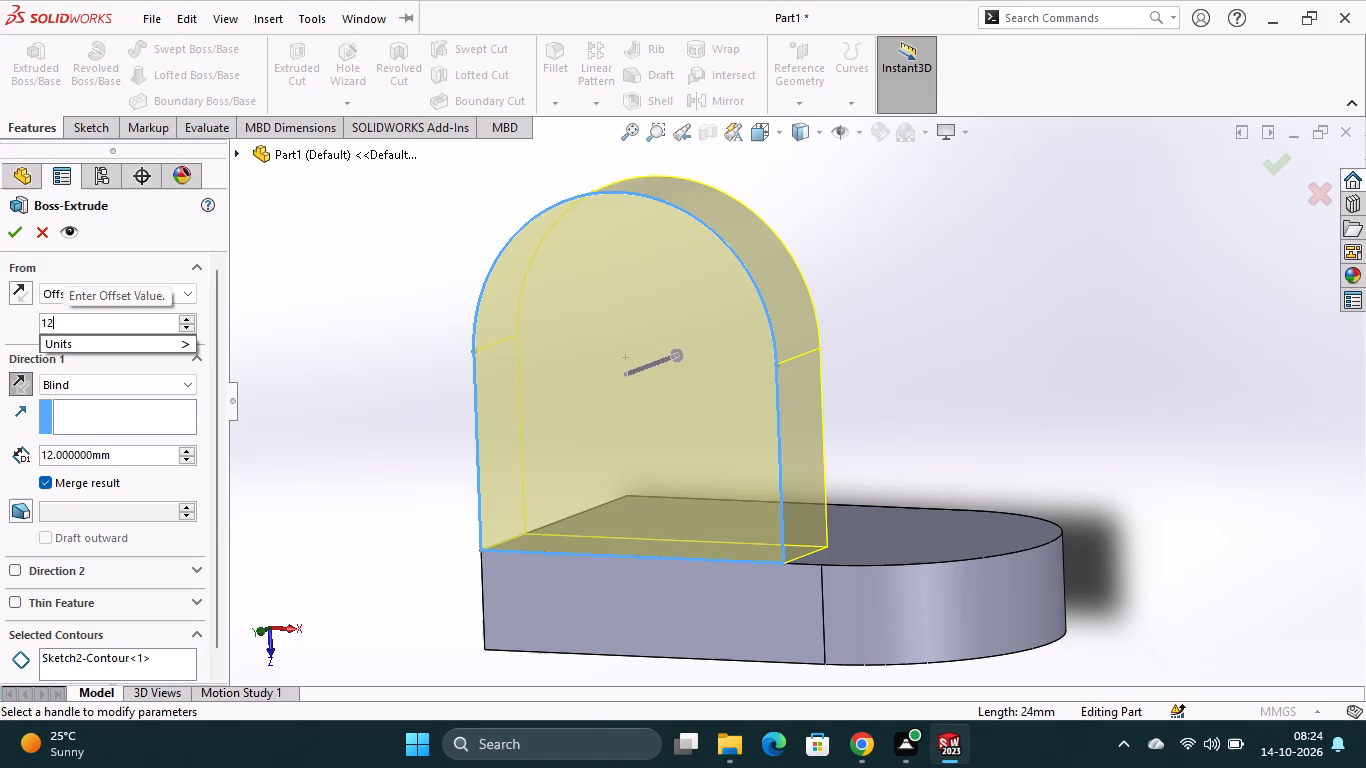
pyautogui.write('+16')
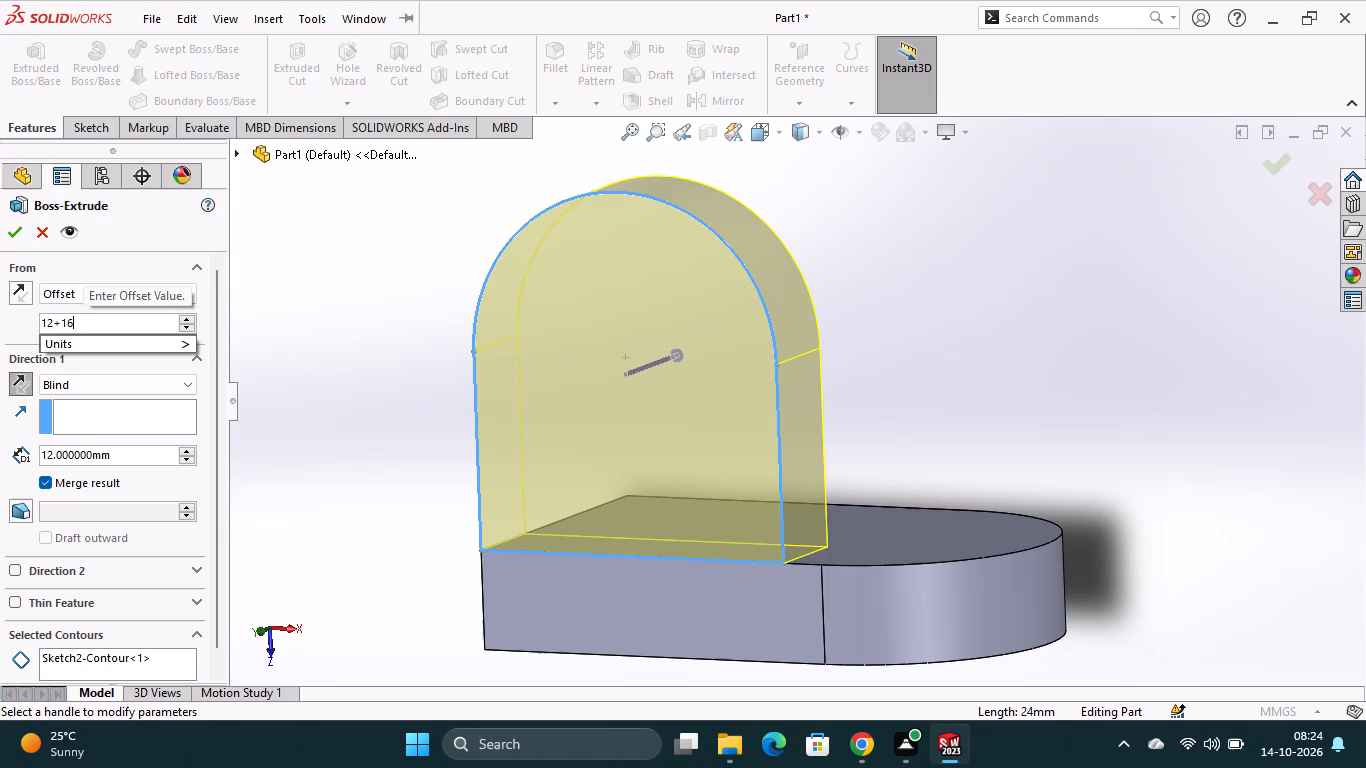
pyautogui.press('Return')
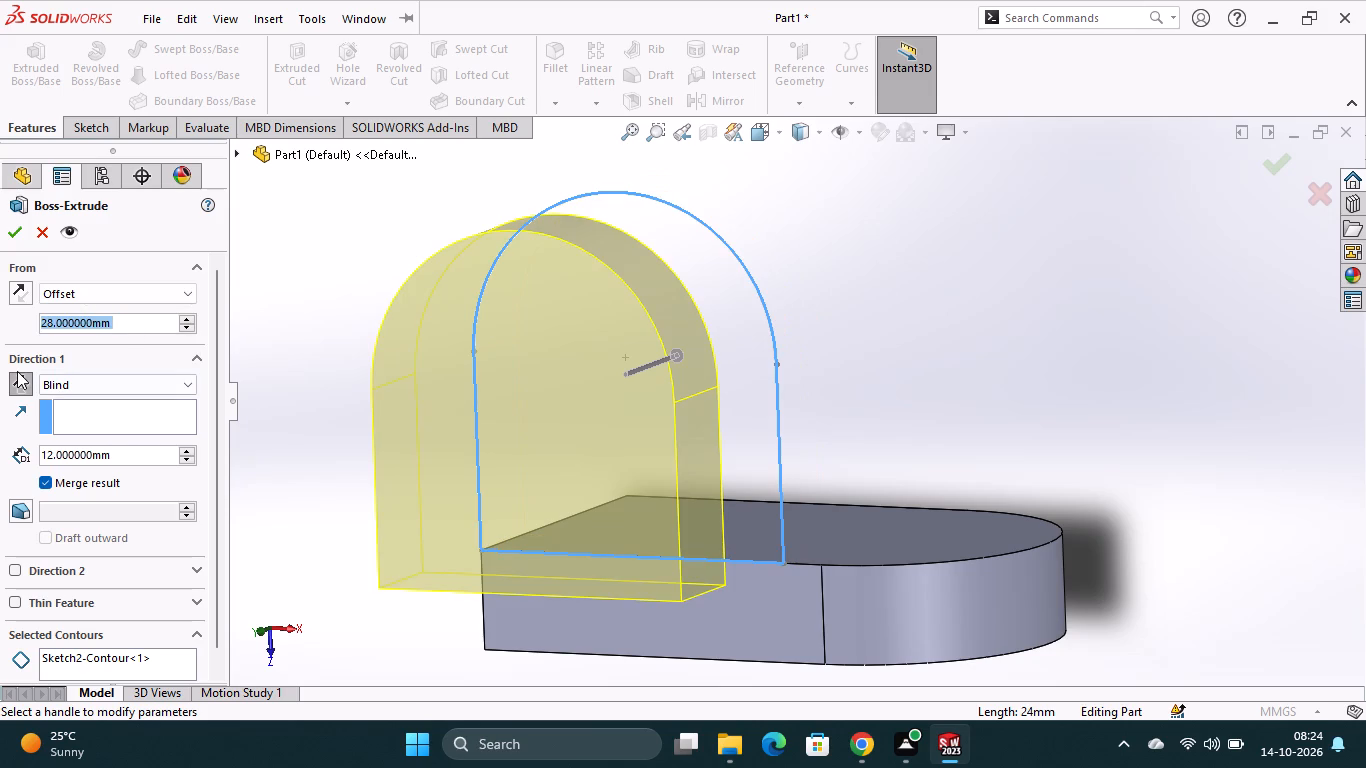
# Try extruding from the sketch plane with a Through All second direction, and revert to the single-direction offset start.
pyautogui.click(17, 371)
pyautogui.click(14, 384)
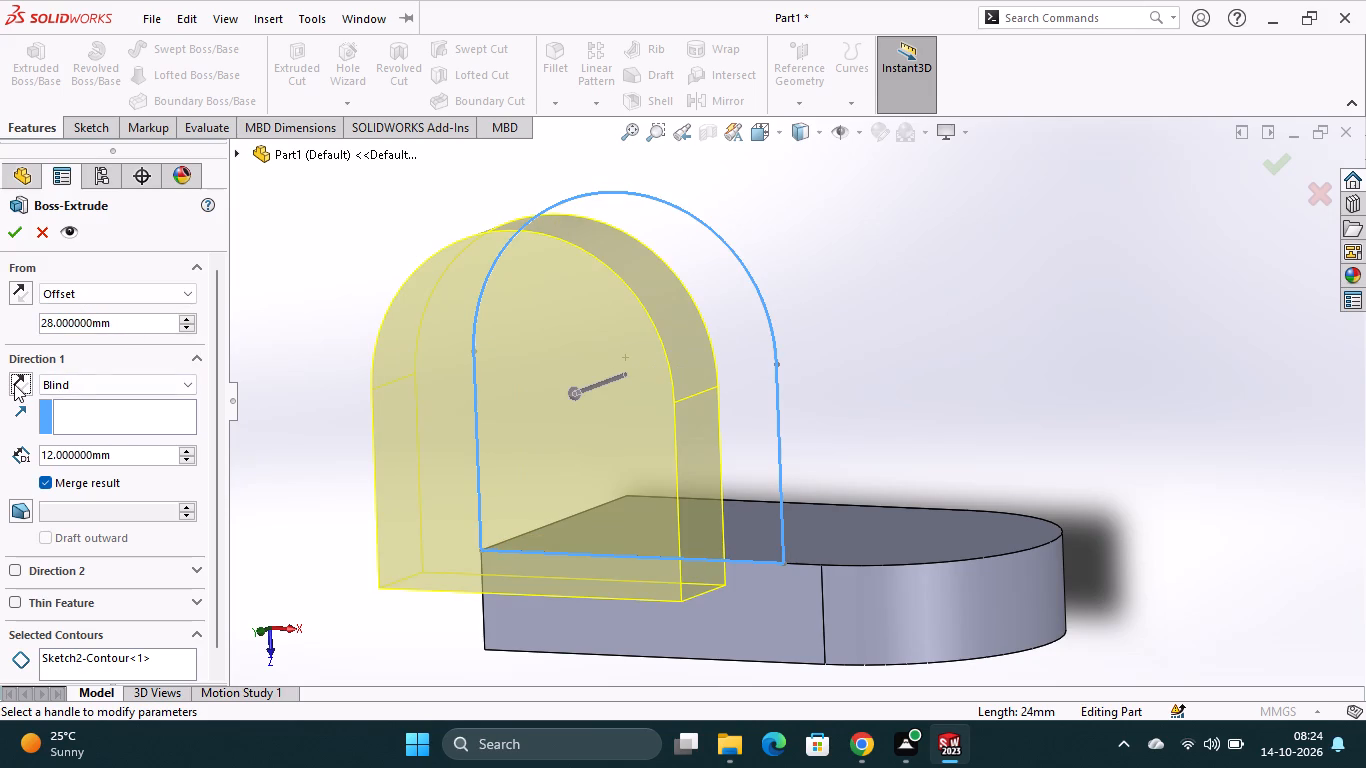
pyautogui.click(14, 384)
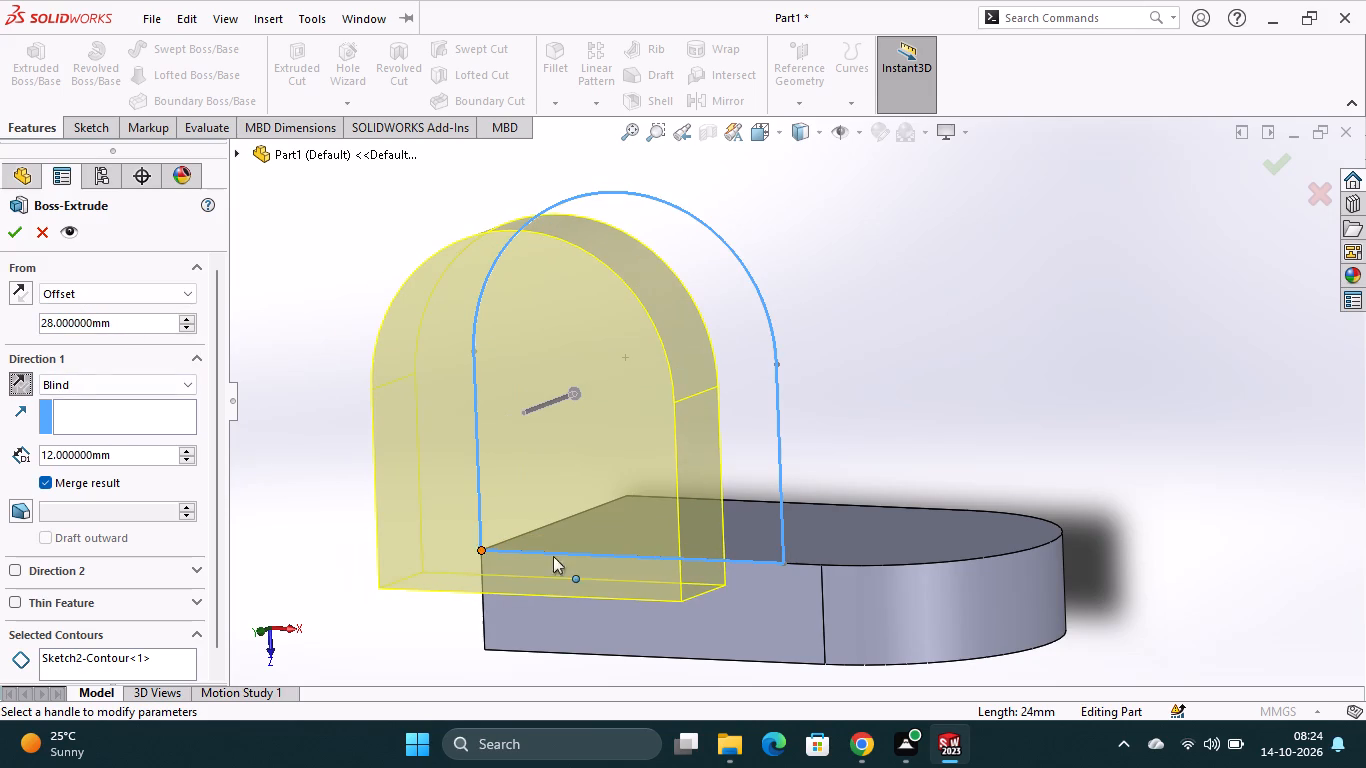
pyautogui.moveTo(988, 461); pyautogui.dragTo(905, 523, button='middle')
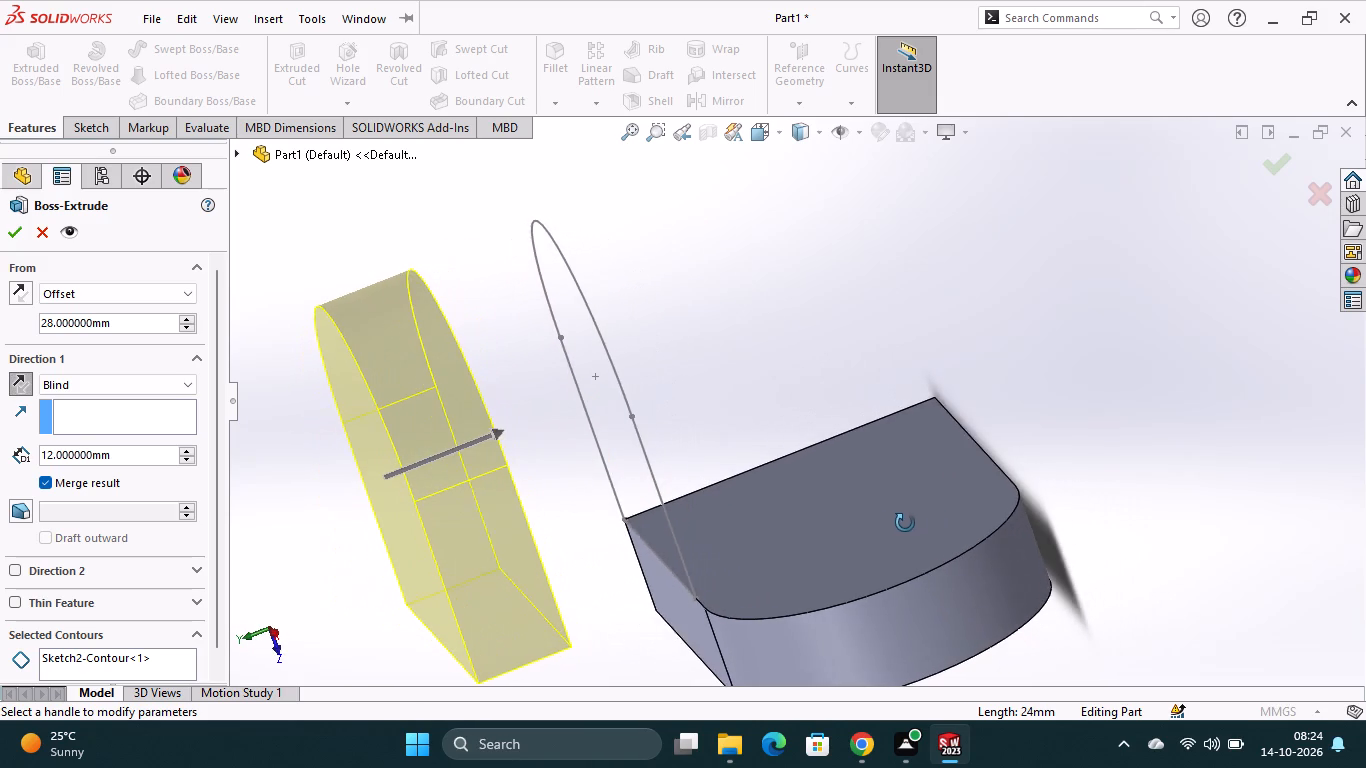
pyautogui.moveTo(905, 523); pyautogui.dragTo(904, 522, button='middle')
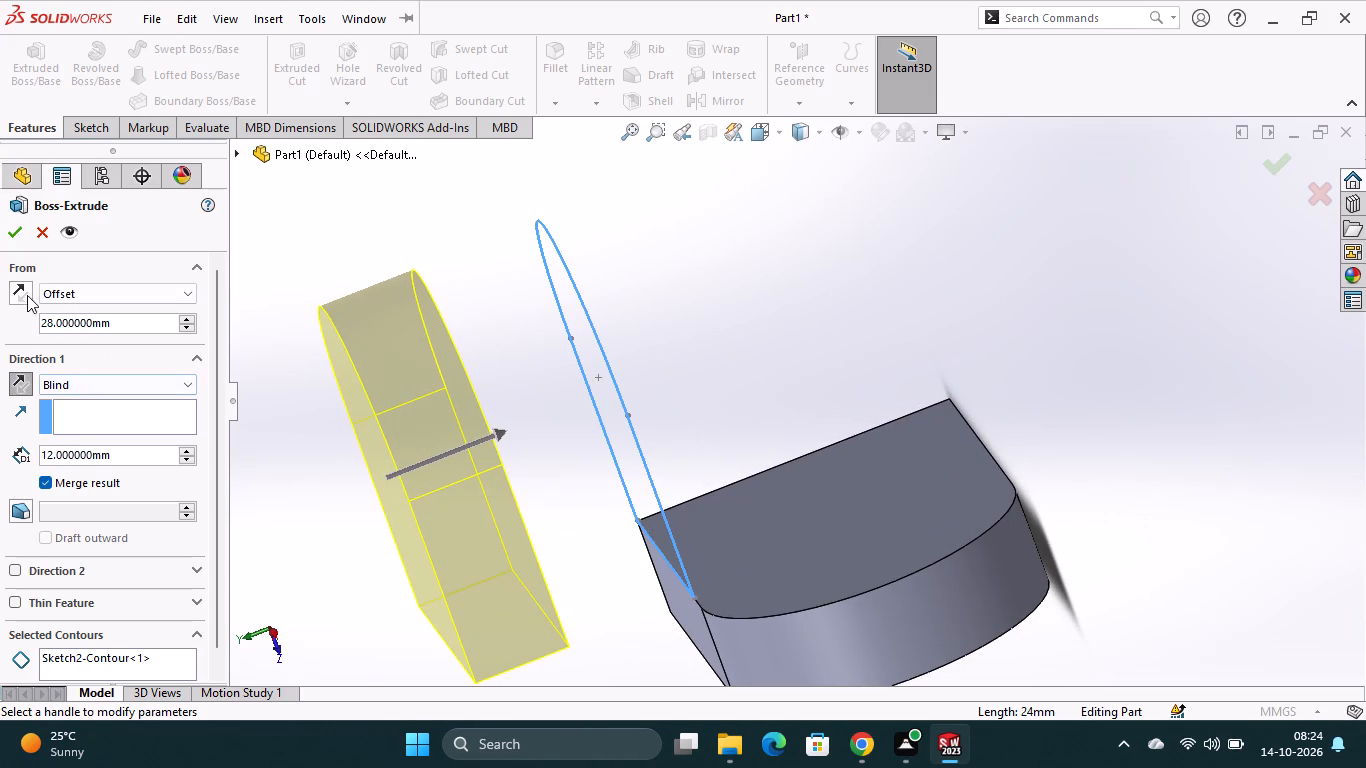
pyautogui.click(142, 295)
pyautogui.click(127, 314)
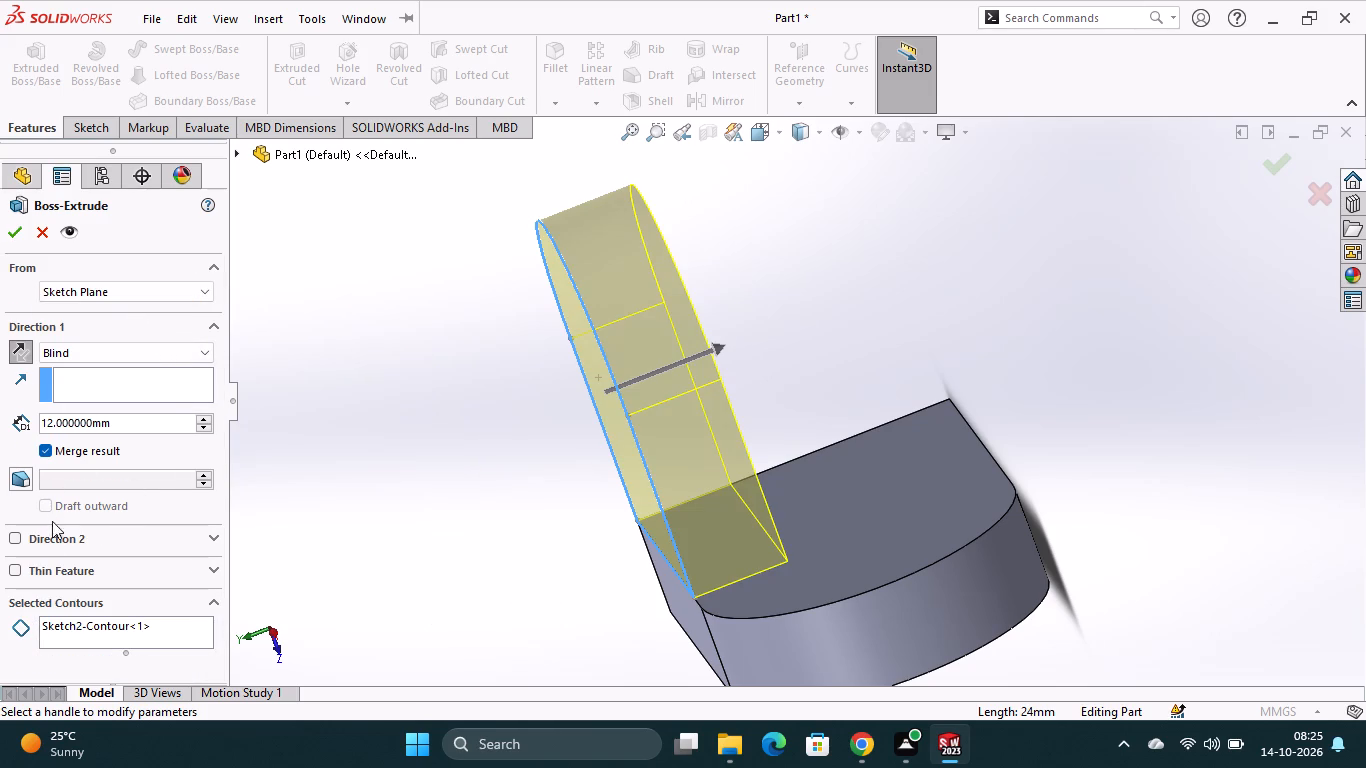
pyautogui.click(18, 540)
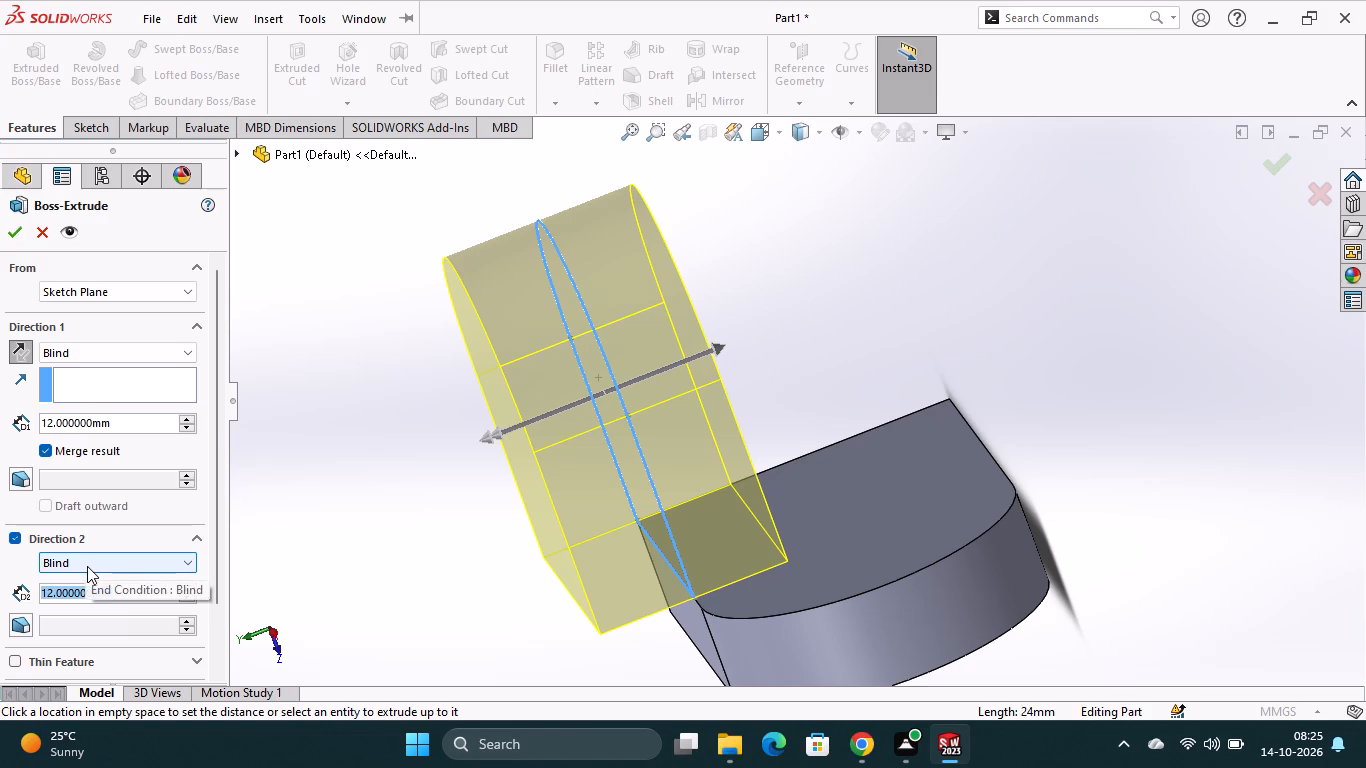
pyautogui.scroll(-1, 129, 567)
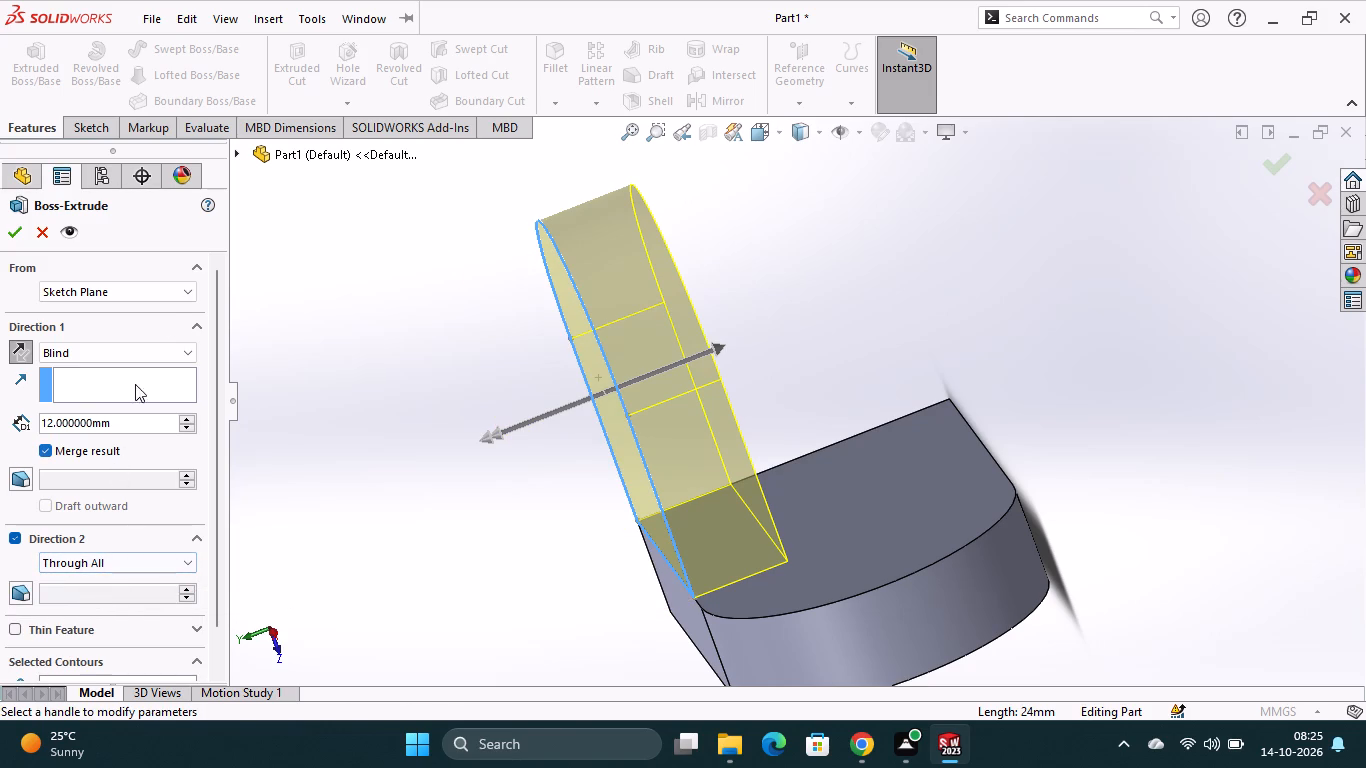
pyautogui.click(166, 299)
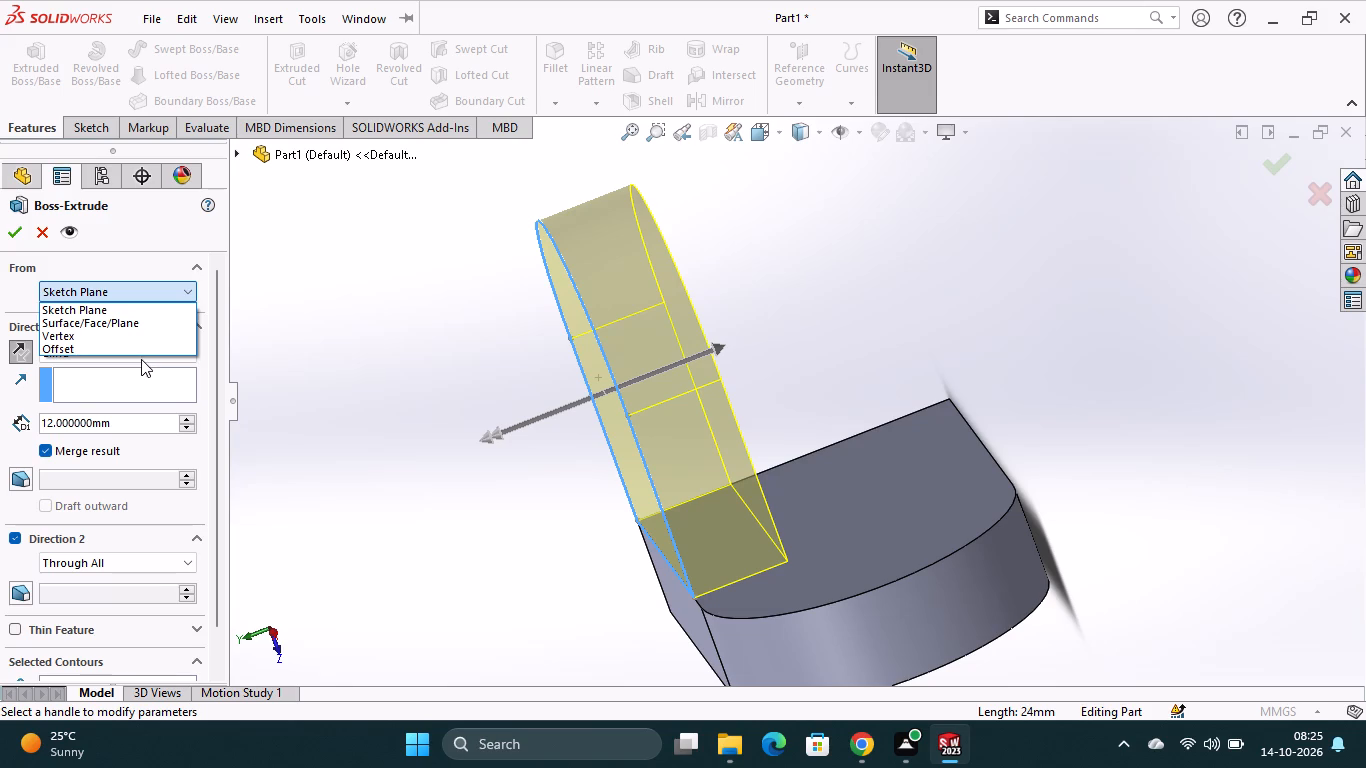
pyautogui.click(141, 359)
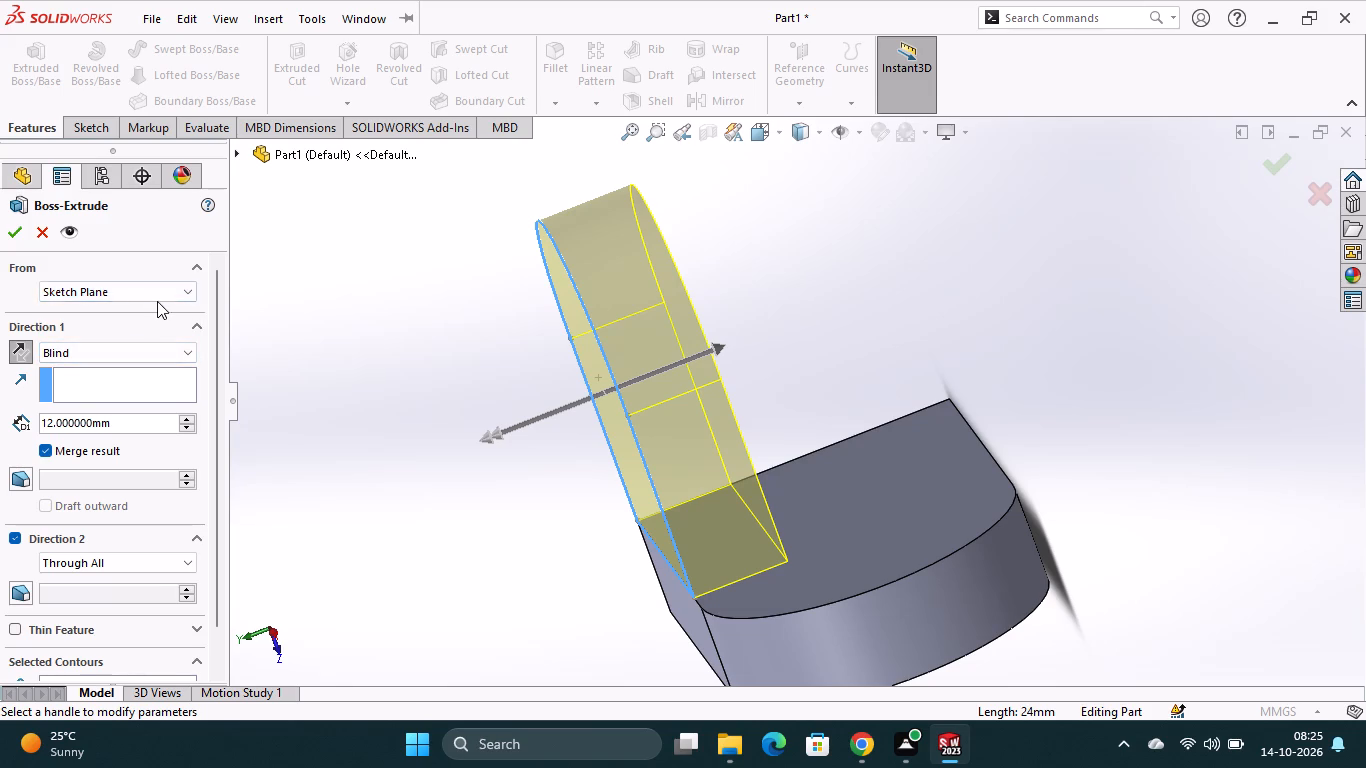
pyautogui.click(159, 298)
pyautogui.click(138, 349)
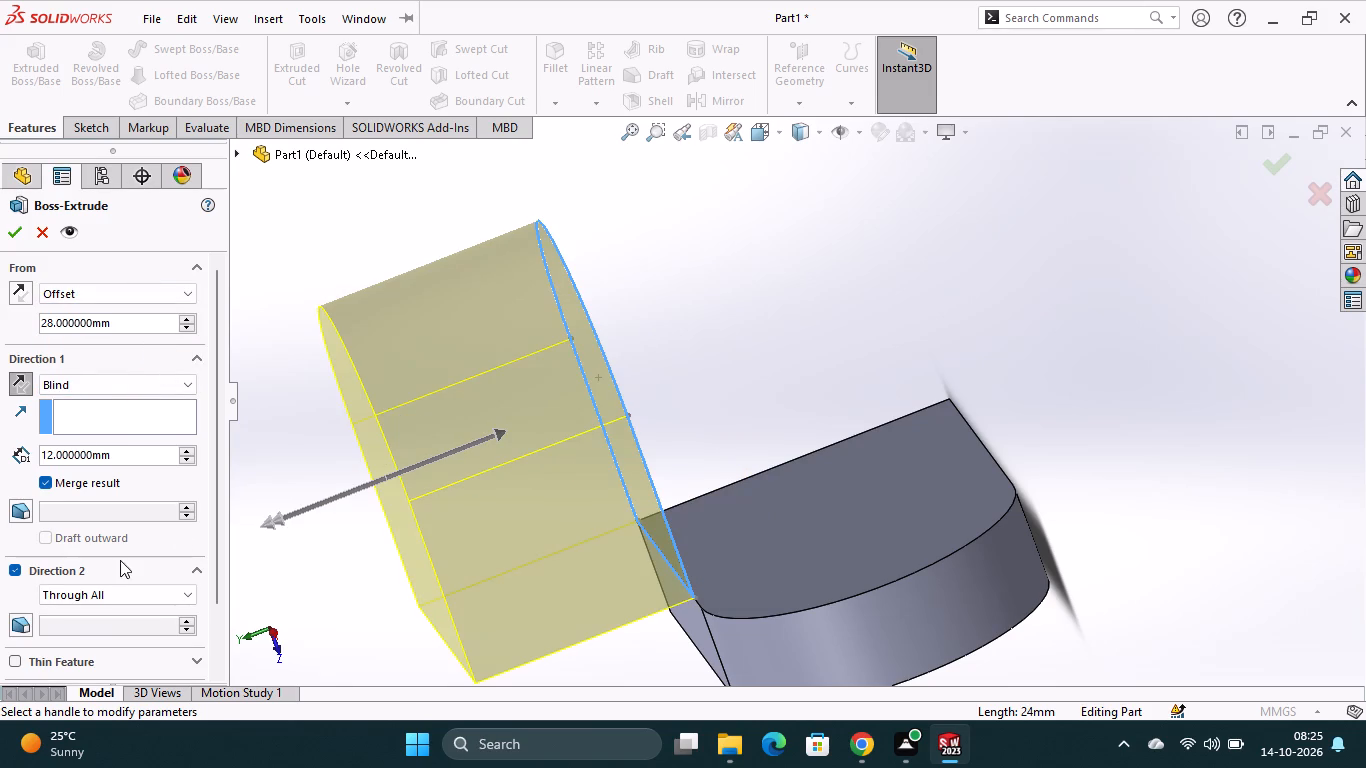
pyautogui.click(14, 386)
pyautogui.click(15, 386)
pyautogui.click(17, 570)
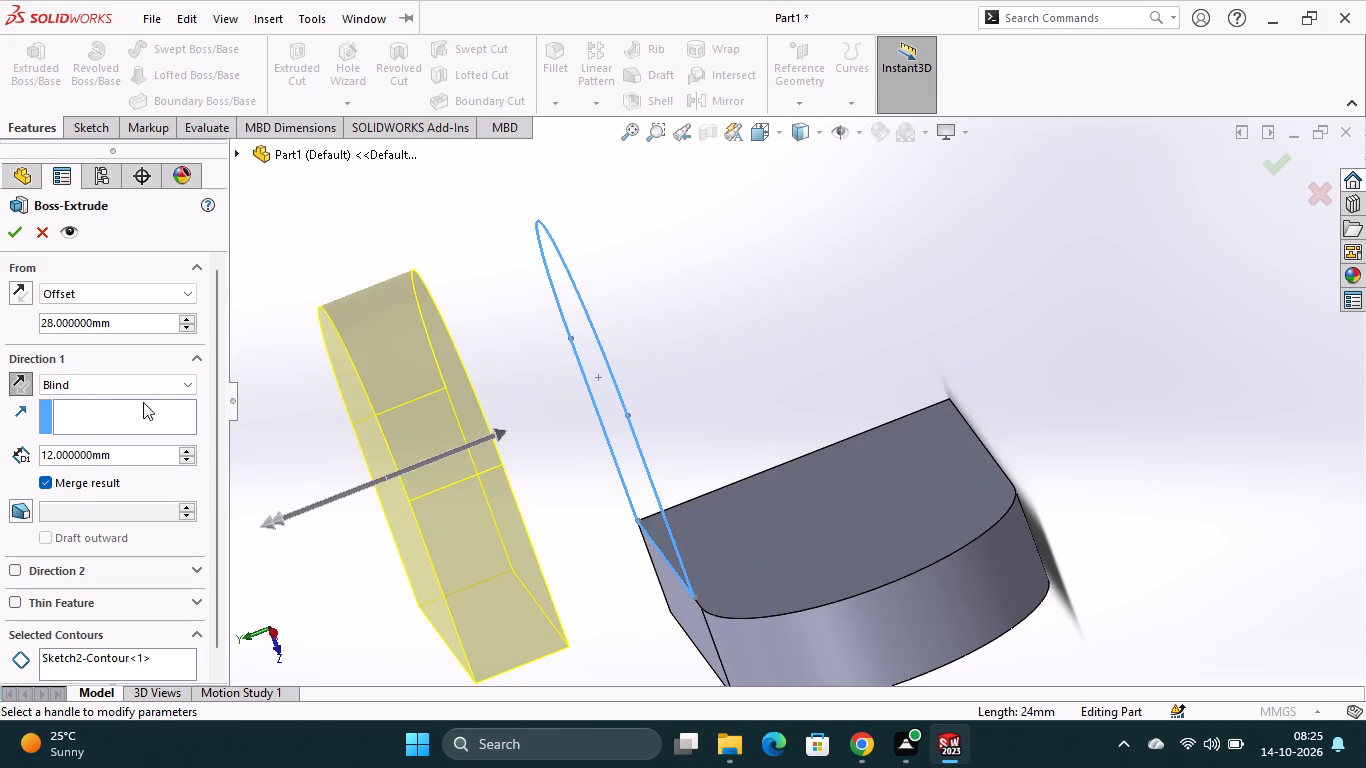
# Reverse the 28 mm start offset toward the plate's far side and complete the 12 mm extrusion of the arched plate.
pyautogui.click(19, 389)
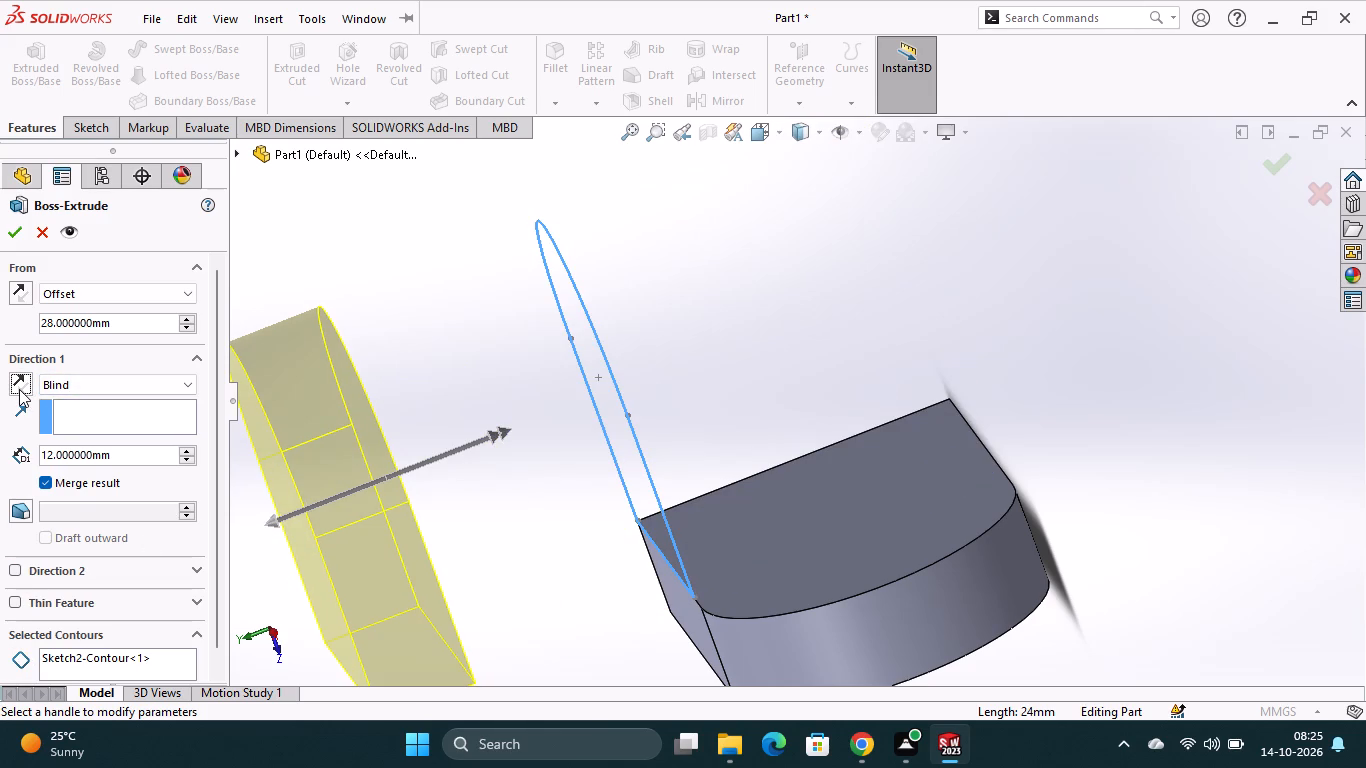
pyautogui.click(24, 386)
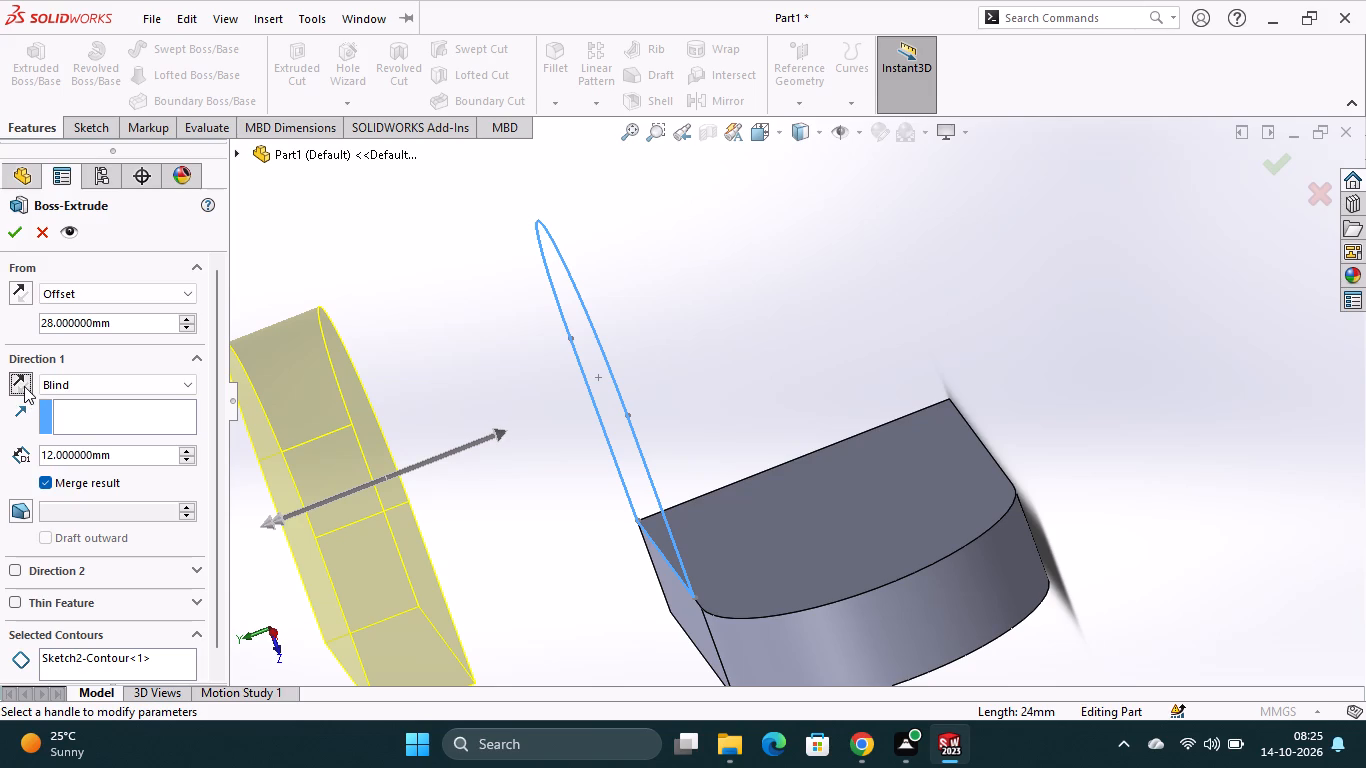
pyautogui.click(24, 386)
pyautogui.click(24, 386)
pyautogui.click(26, 290)
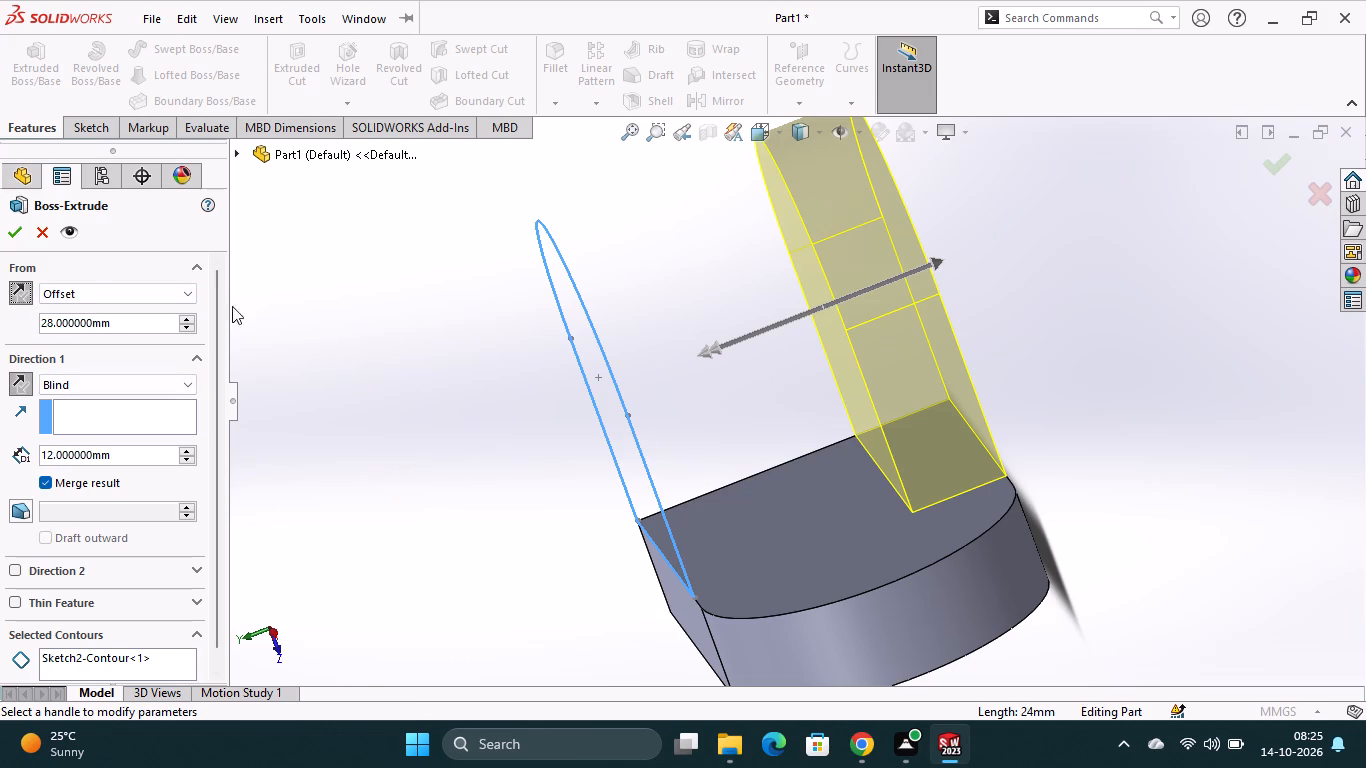
pyautogui.click(18, 237)
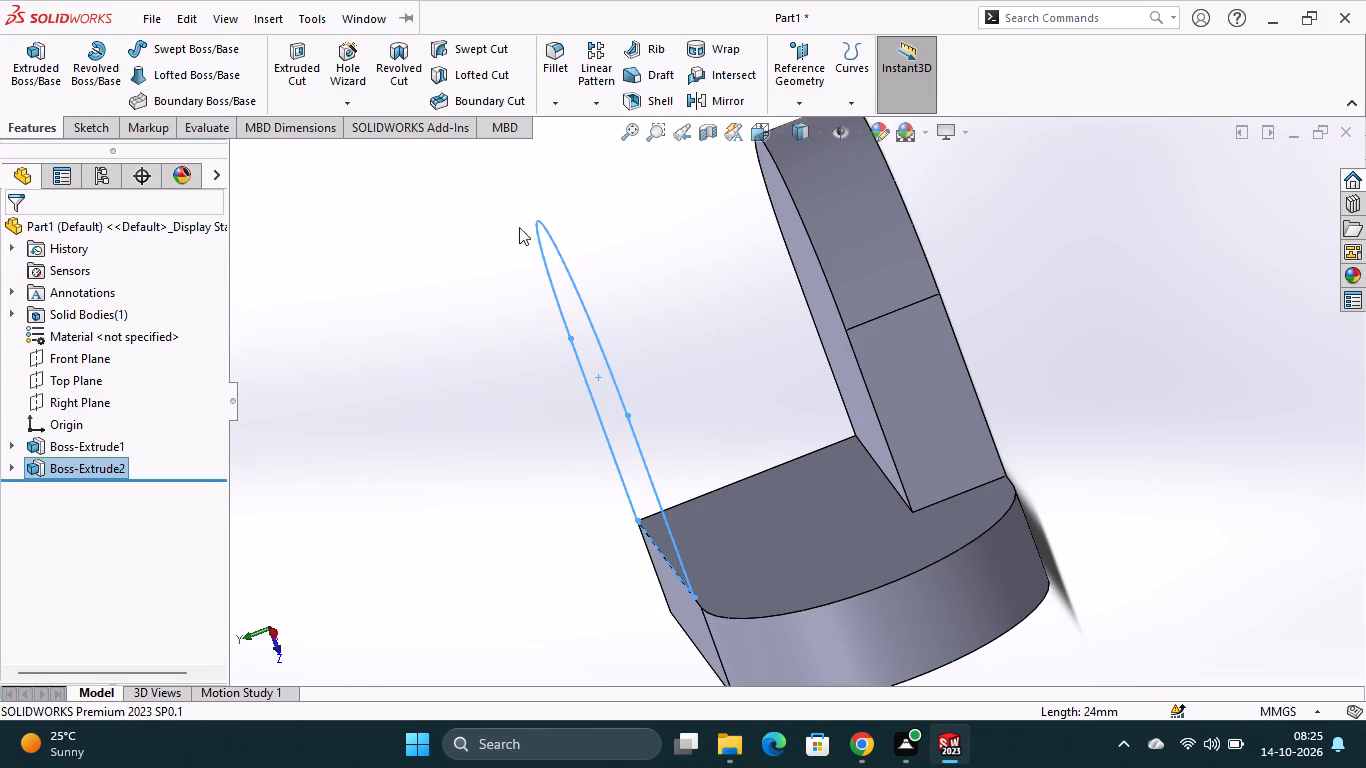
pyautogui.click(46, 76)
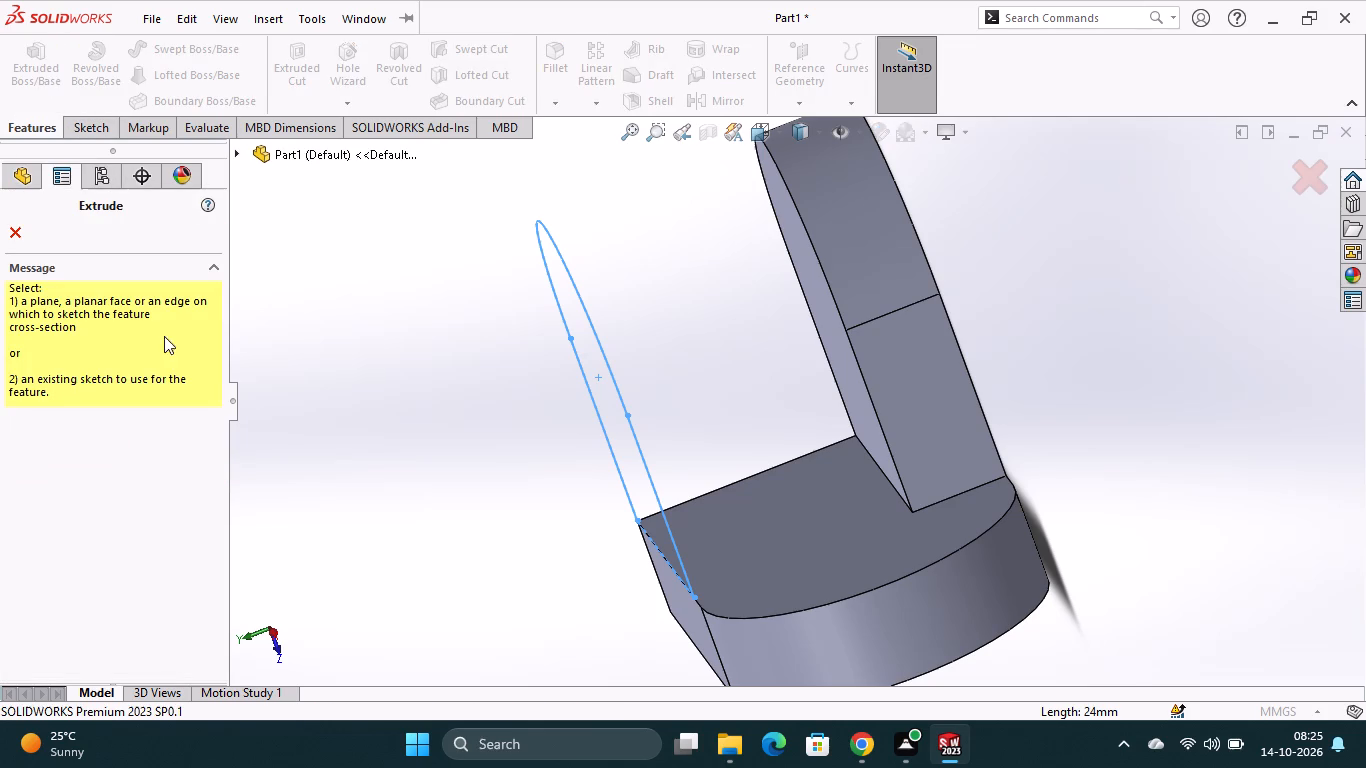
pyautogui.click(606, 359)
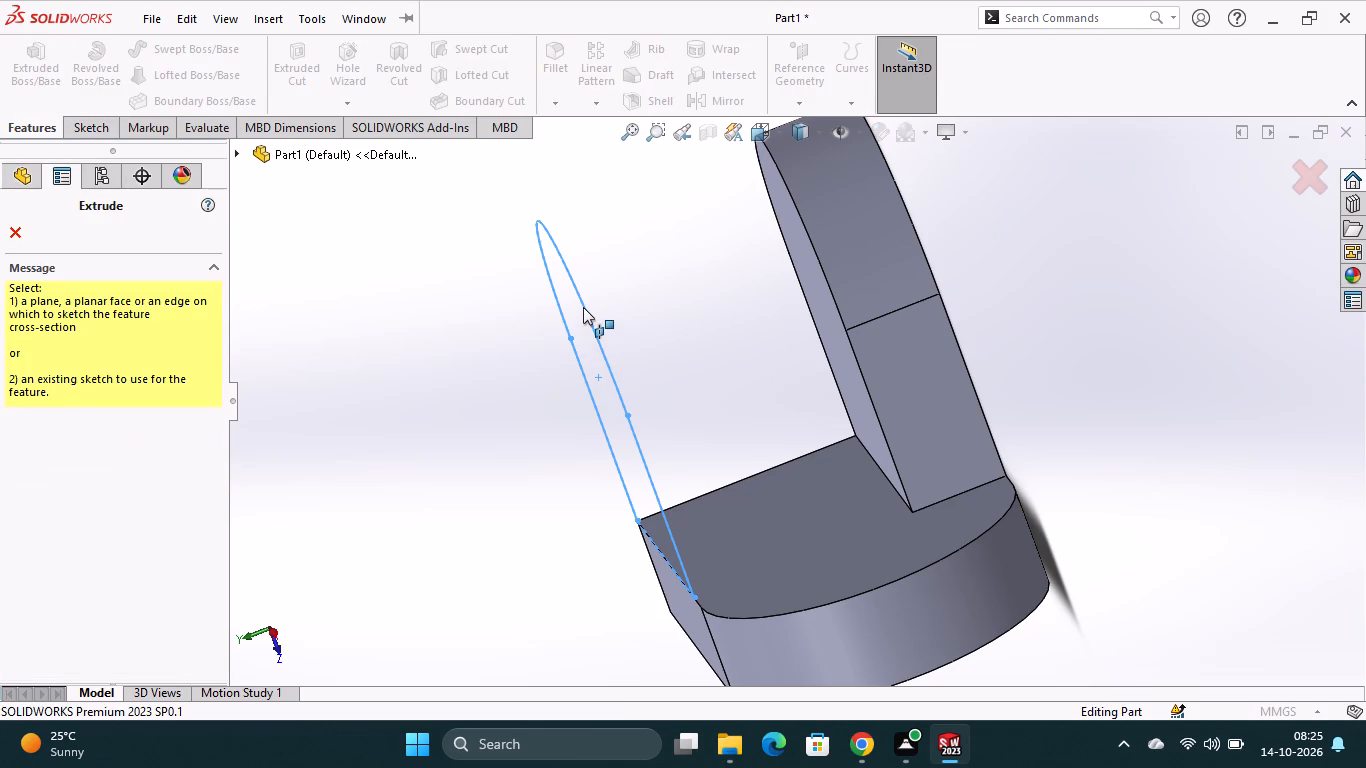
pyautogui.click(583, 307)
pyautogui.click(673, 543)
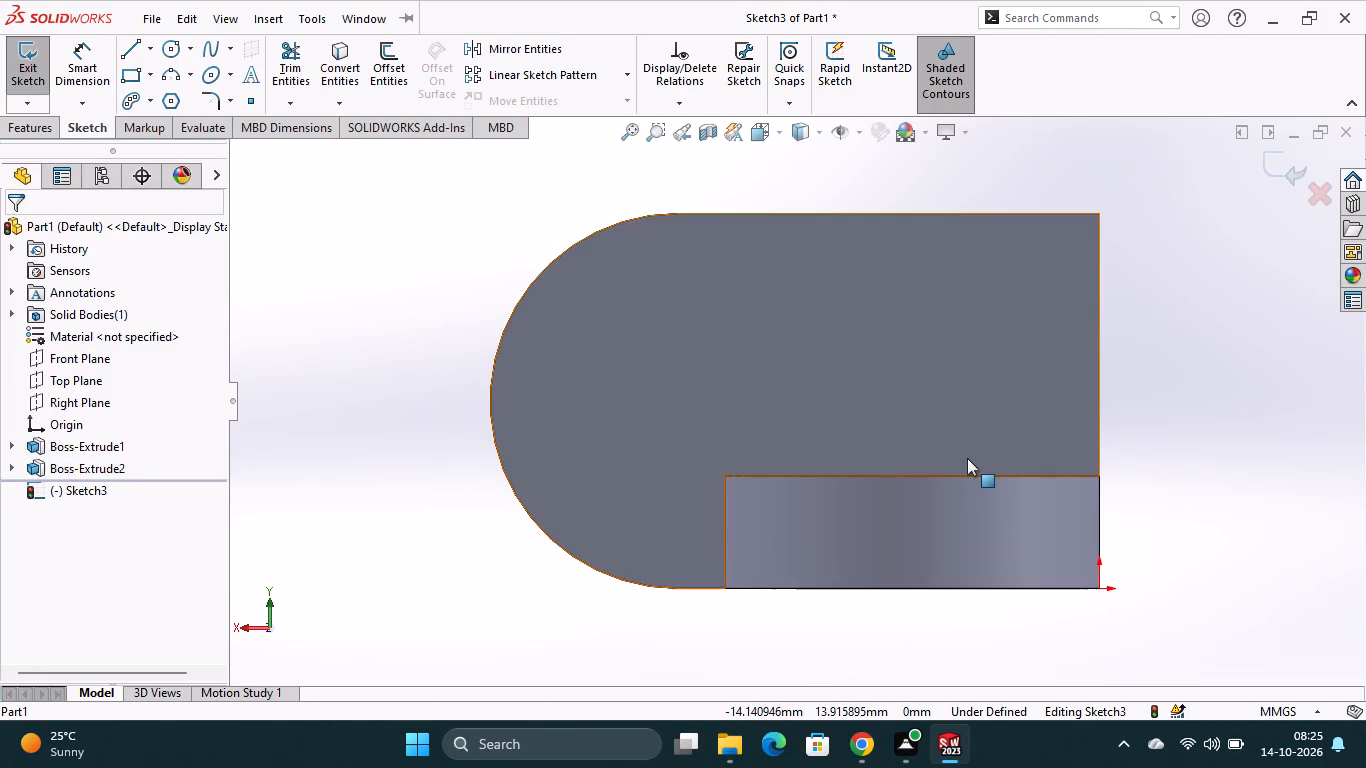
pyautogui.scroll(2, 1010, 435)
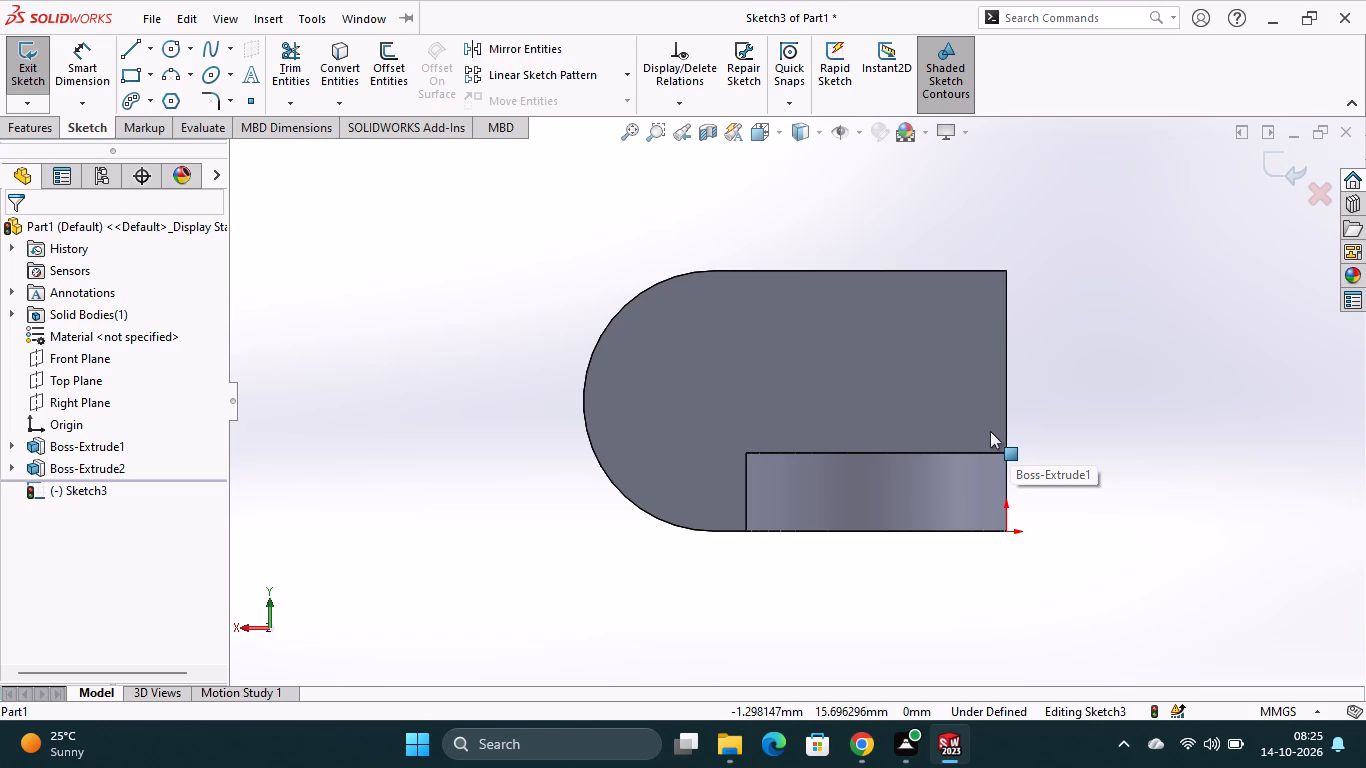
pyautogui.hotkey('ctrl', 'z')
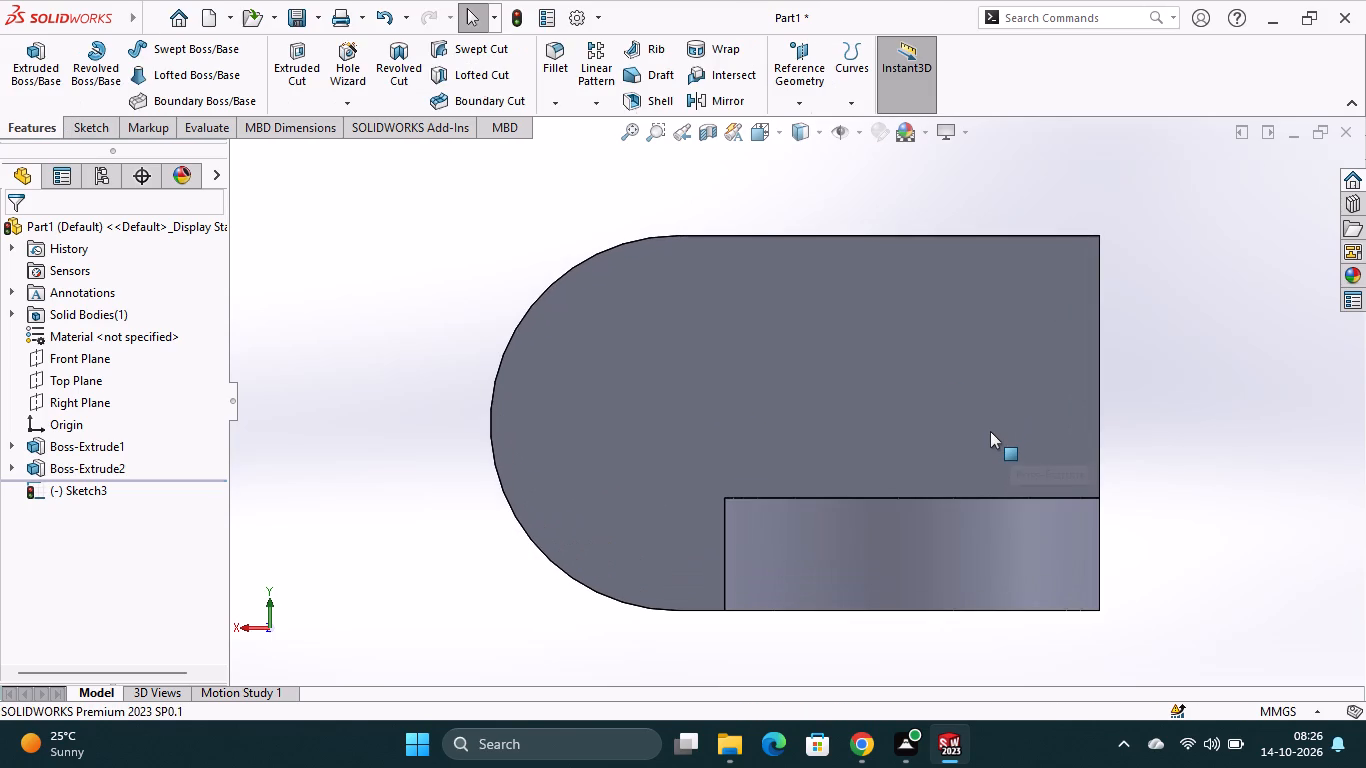
# Reopen the sketch behind the existing arched plate, examine its profile in 3D, and exit it.
pyautogui.rightClick(107, 449)
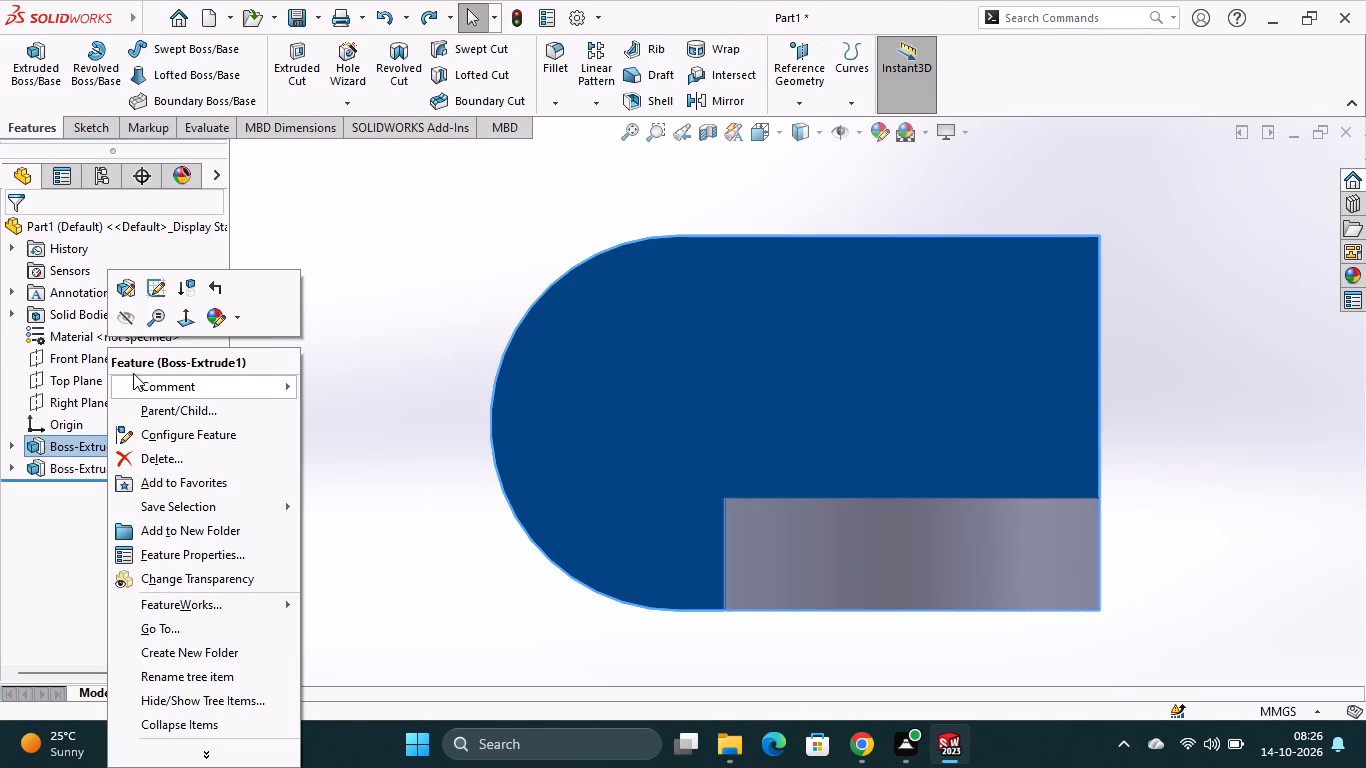
pyautogui.click(40, 466)
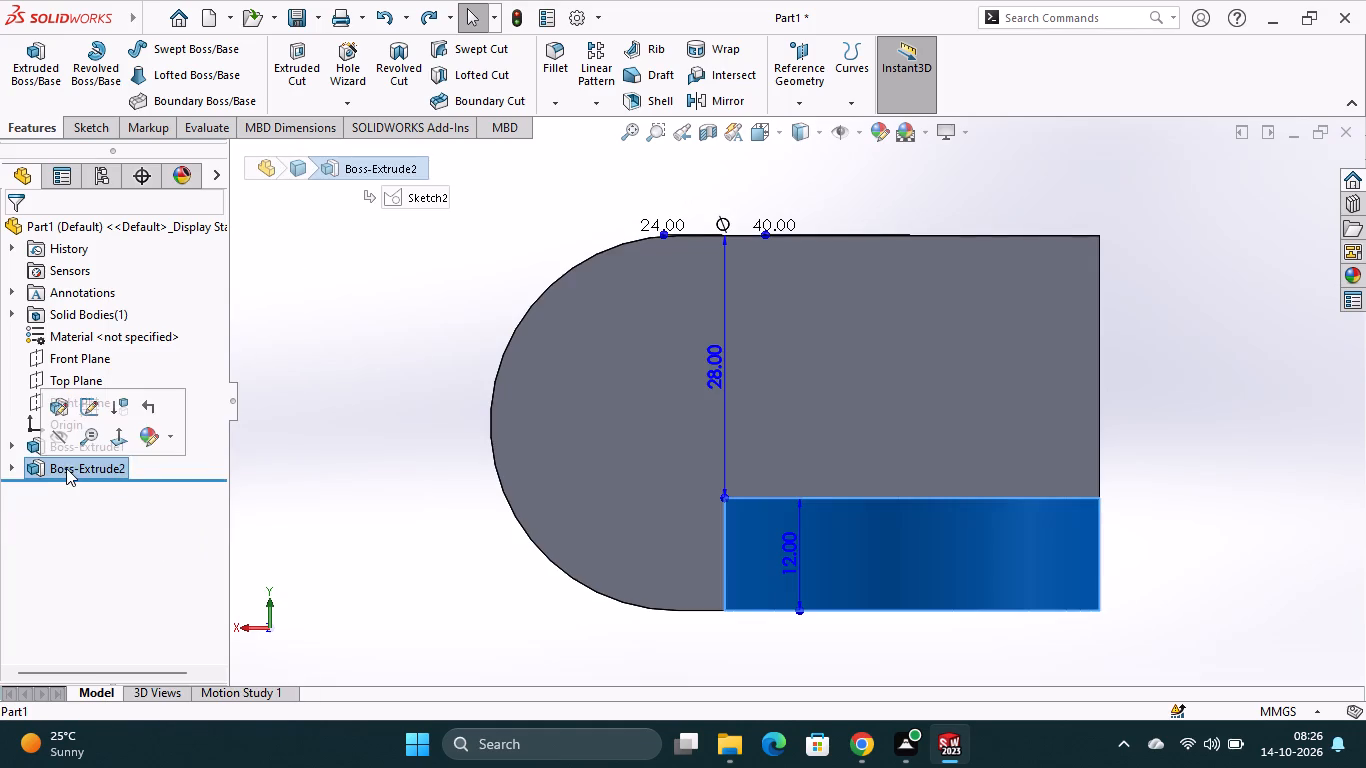
pyautogui.click(97, 413)
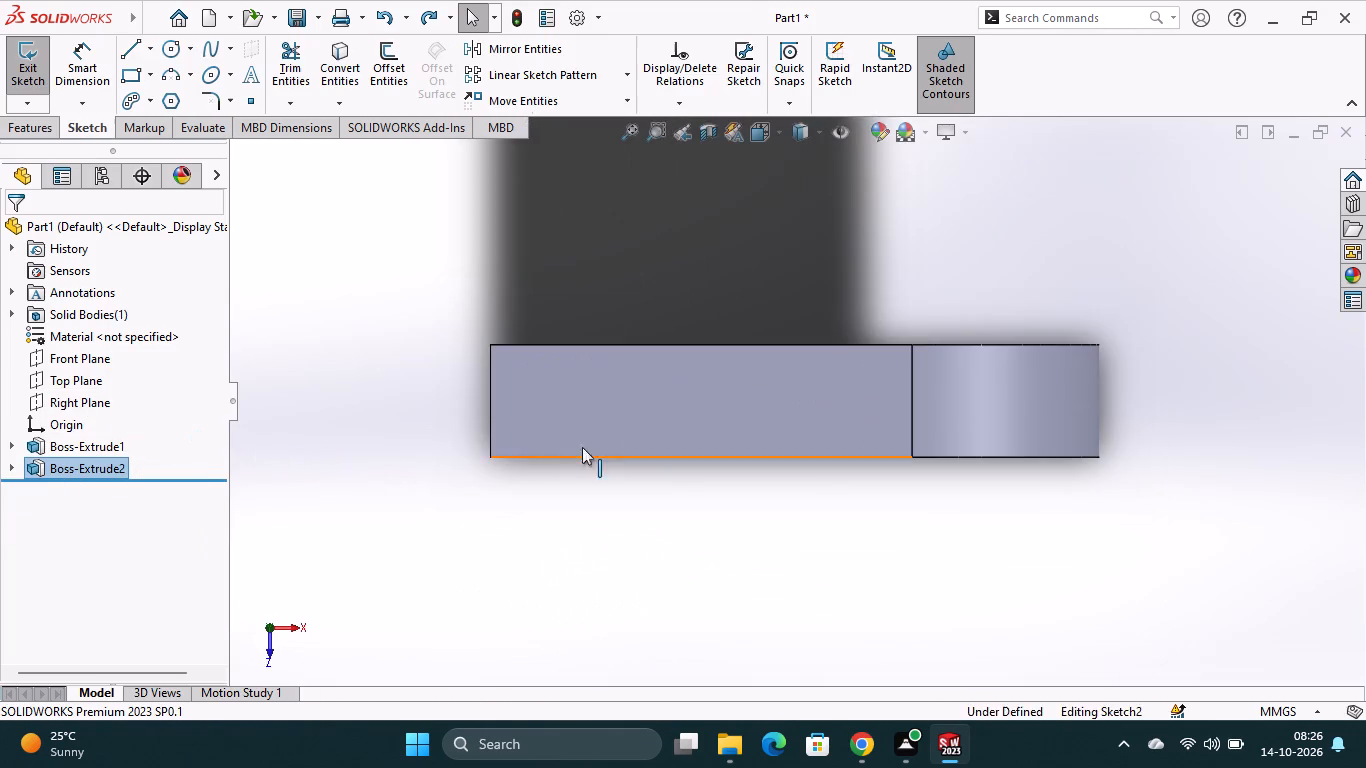
pyautogui.scroll(3, 773, 446)
pyautogui.moveTo(999, 296); pyautogui.dragTo(941, 352, button='middle')
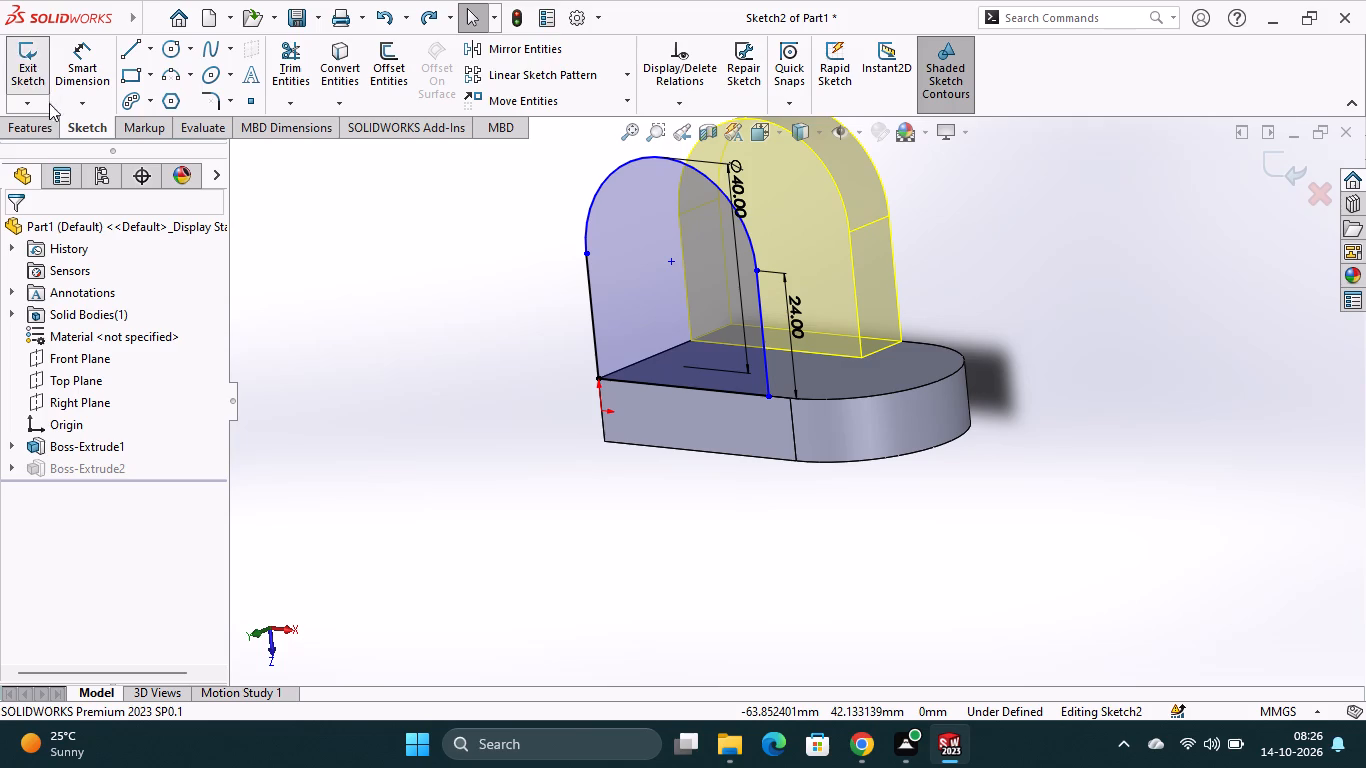
pyautogui.click(35, 127)
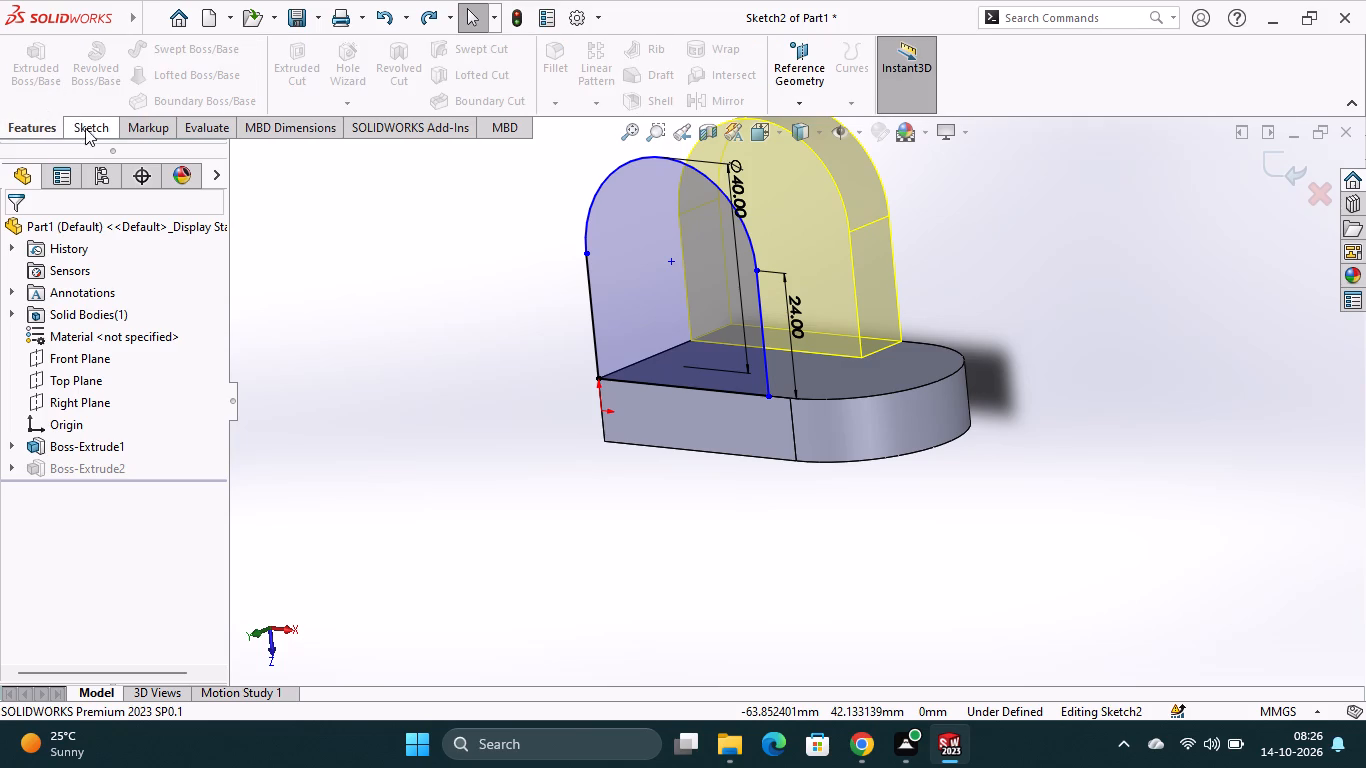
pyautogui.click(87, 128)
pyautogui.click(39, 80)
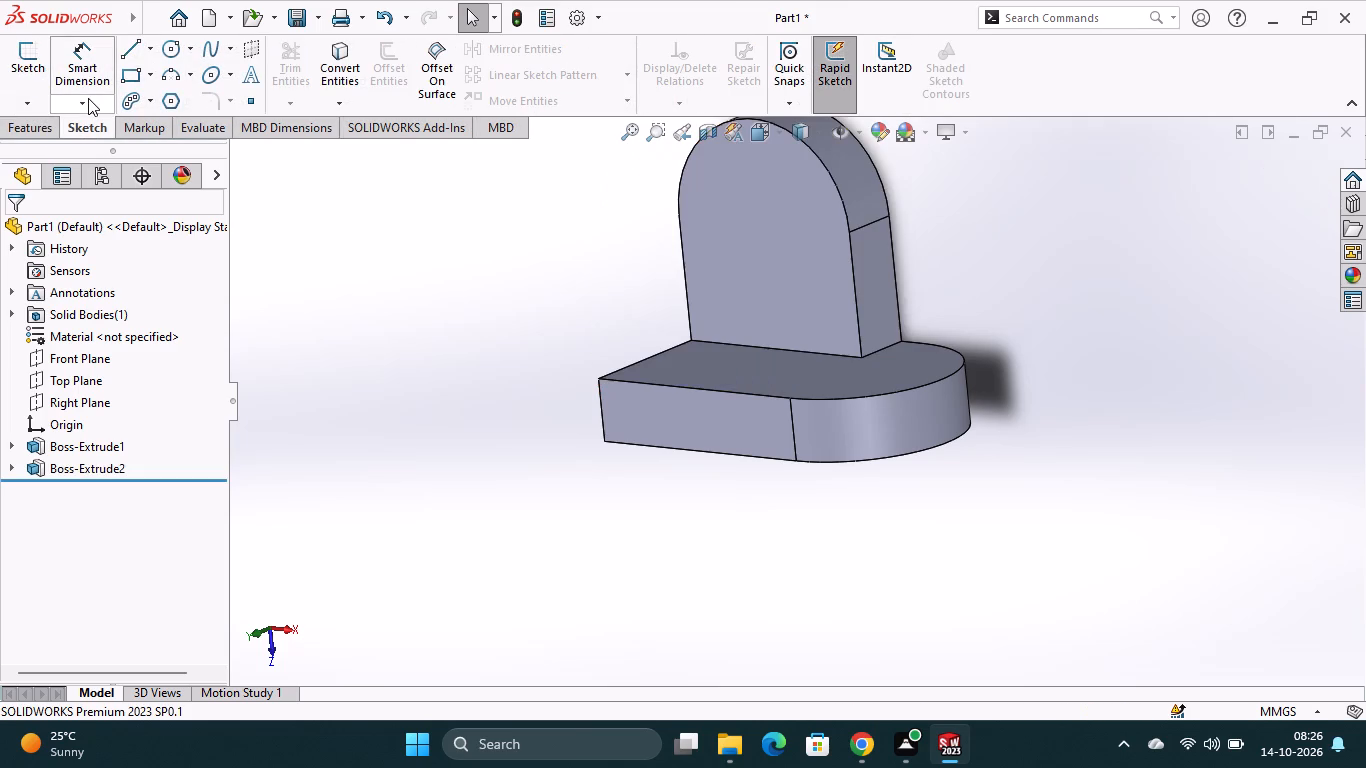
# On the base plate's flat long side face, sketch a 40 × 24 mm rectangle standing on the plate's upper edge from its square corner.
pyautogui.click(694, 402)
pyautogui.click(782, 348)
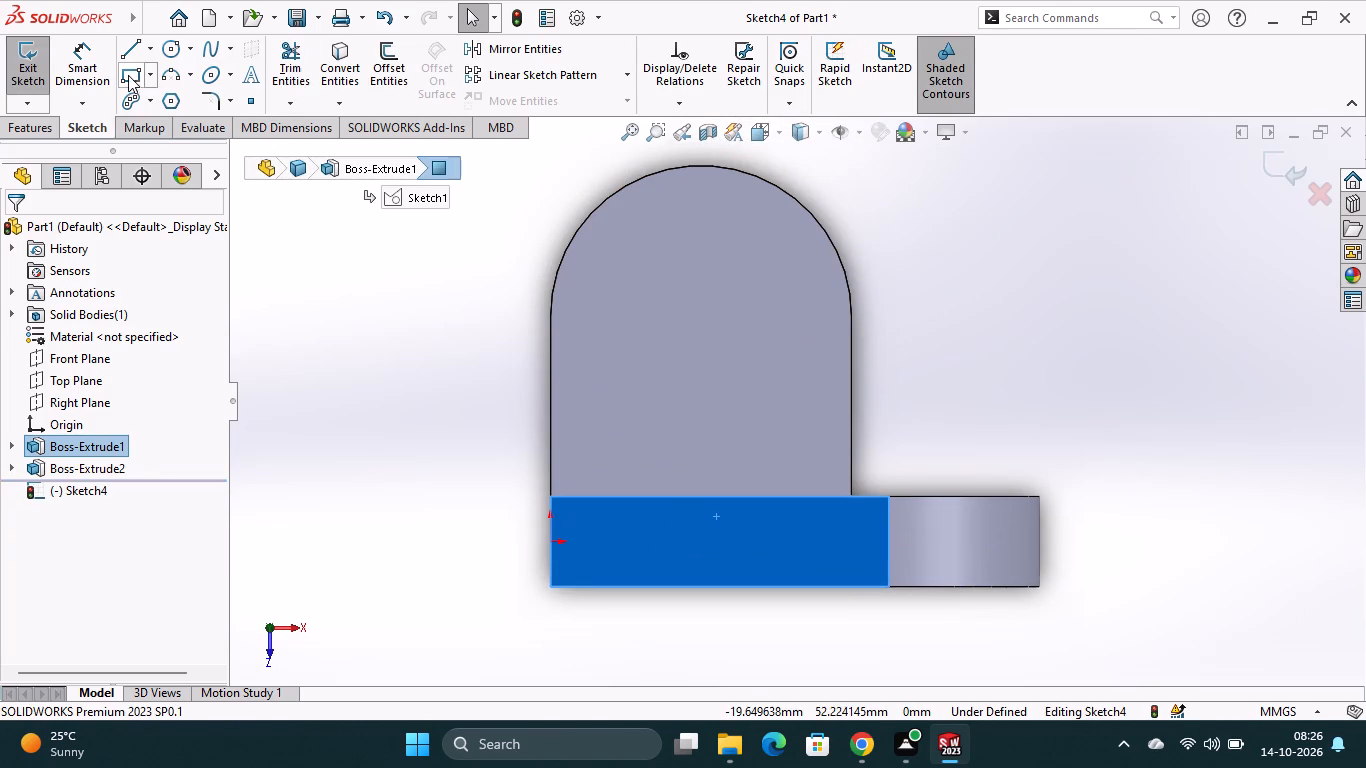
pyautogui.click(130, 78)
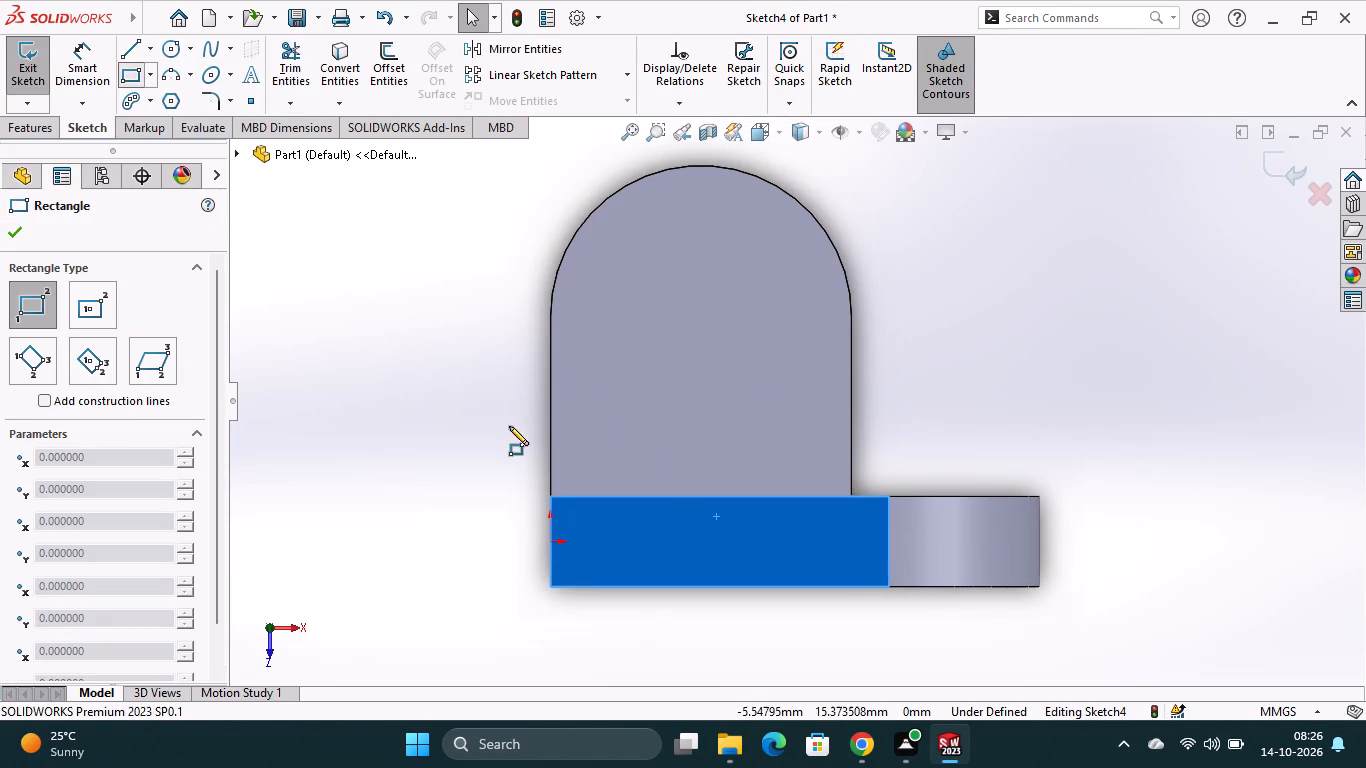
pyautogui.click(552, 498)
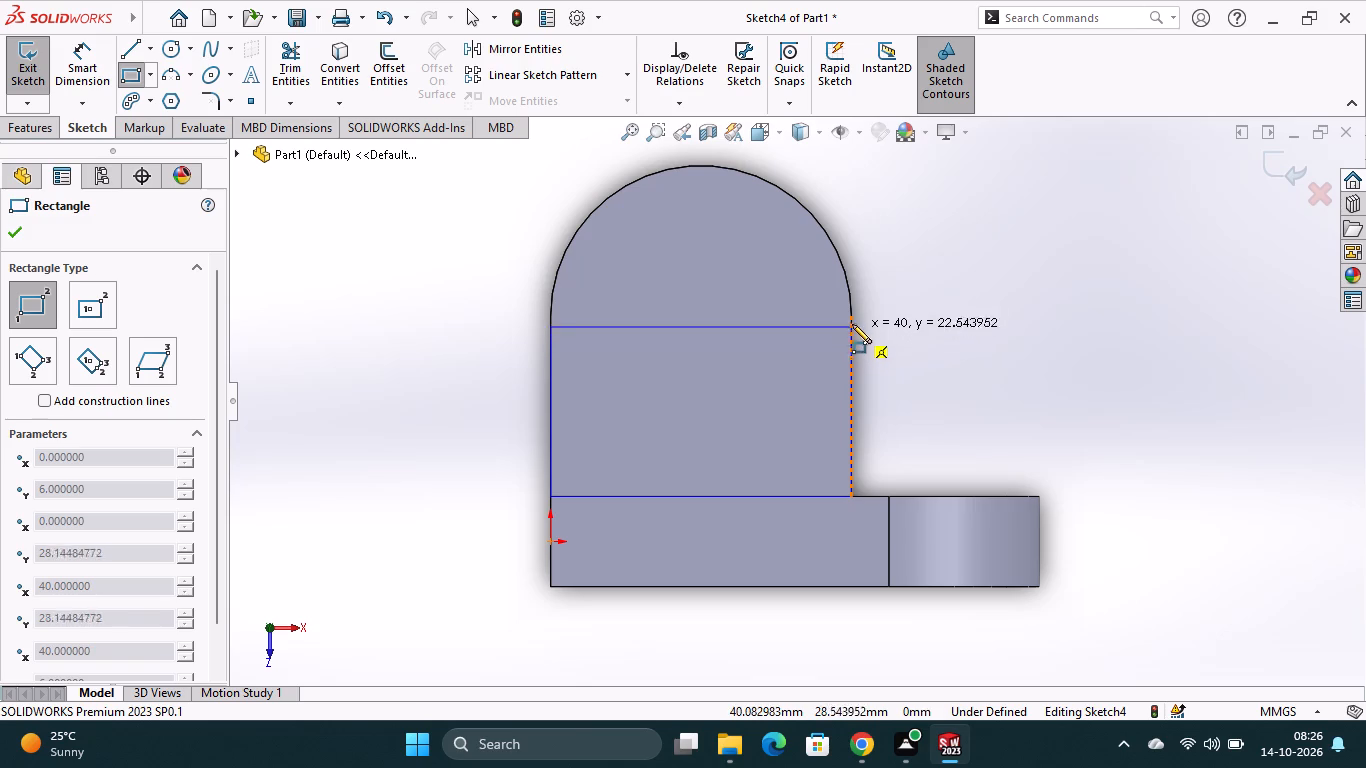
pyautogui.click(854, 314)
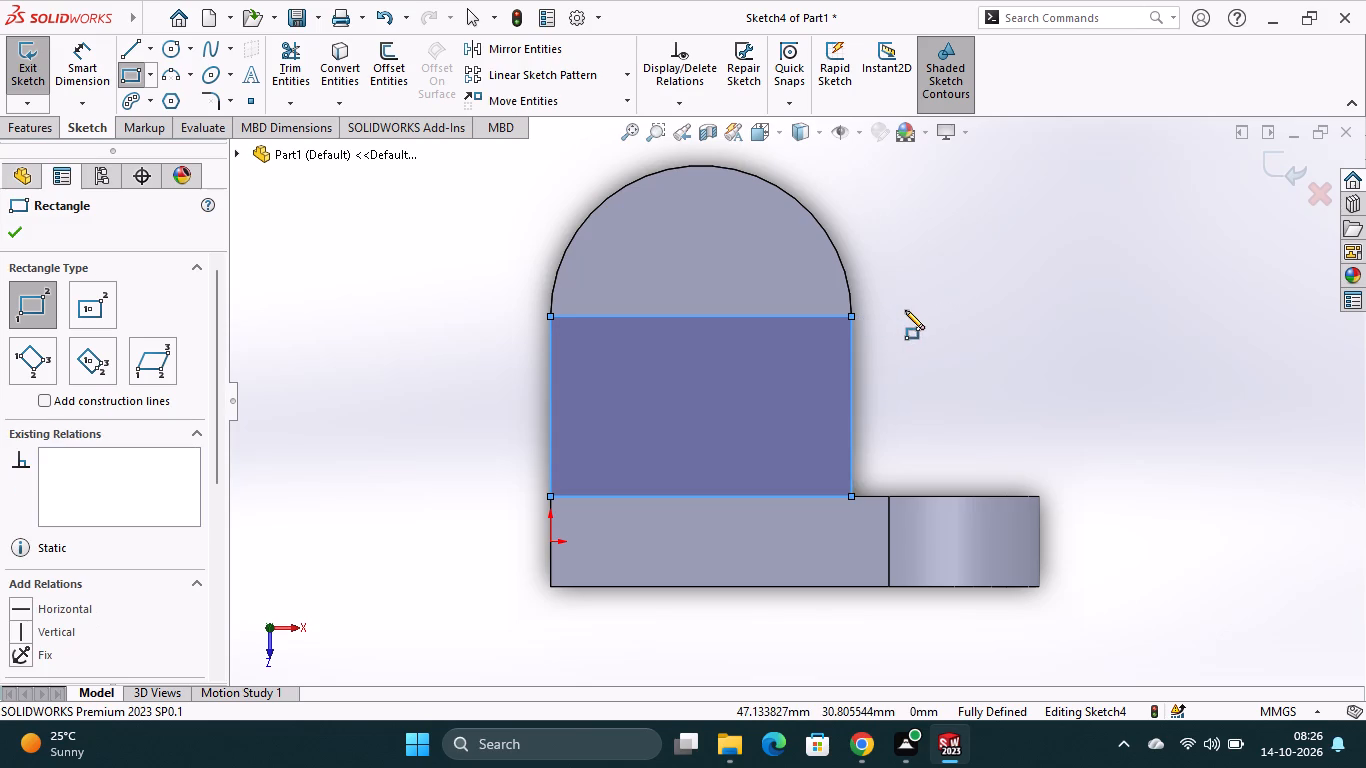
pyautogui.press('Escape')
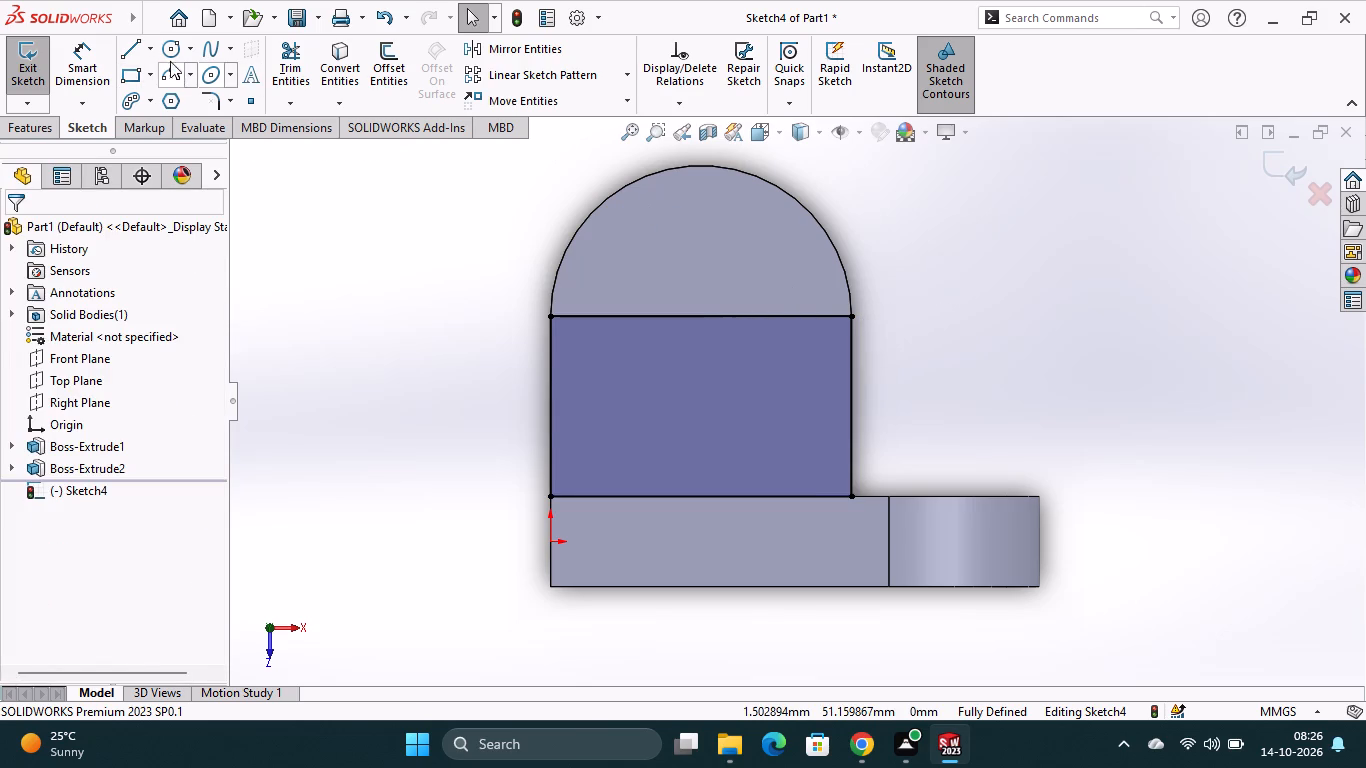
# Form the profile's arched top with a circle of about 19.9 mm radius centred on the rectangle's top line, trimming its lower half and that line.
pyautogui.click(169, 48)
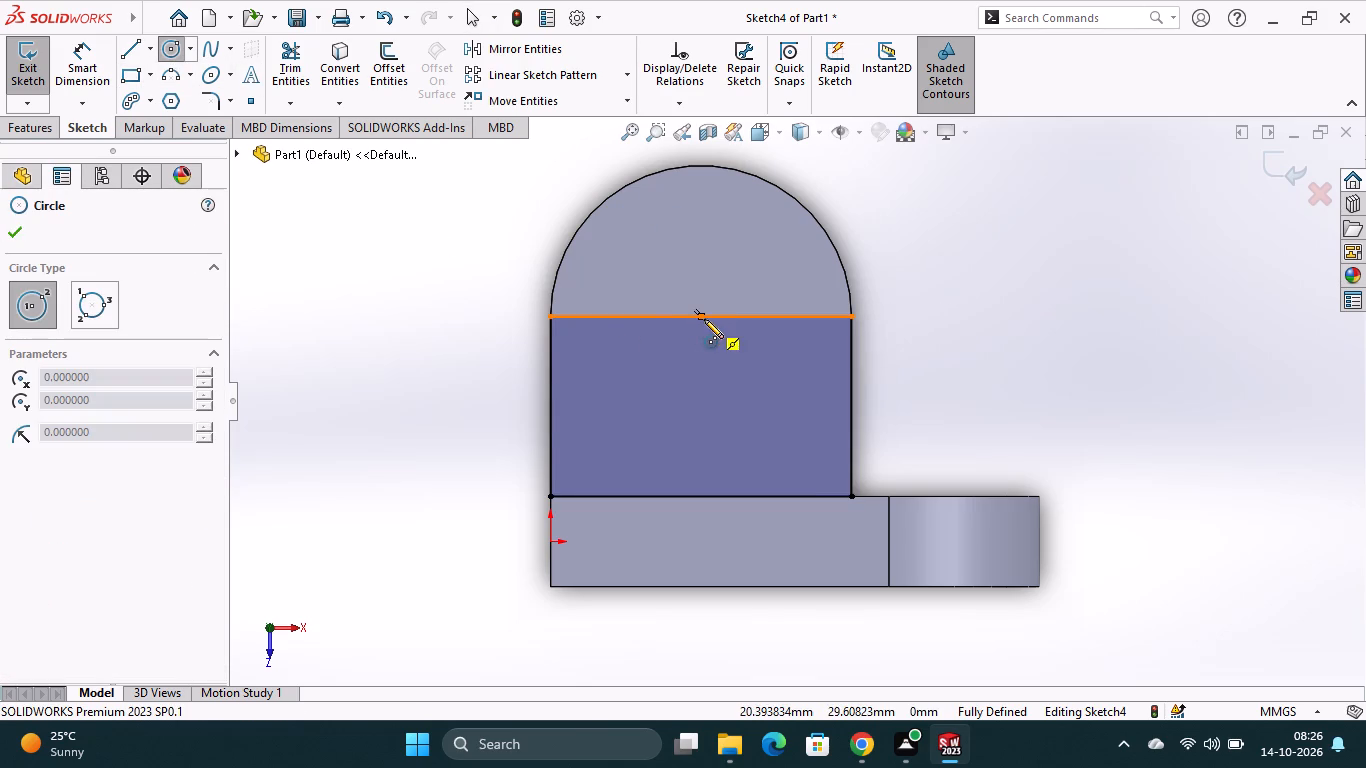
pyautogui.click(702, 317)
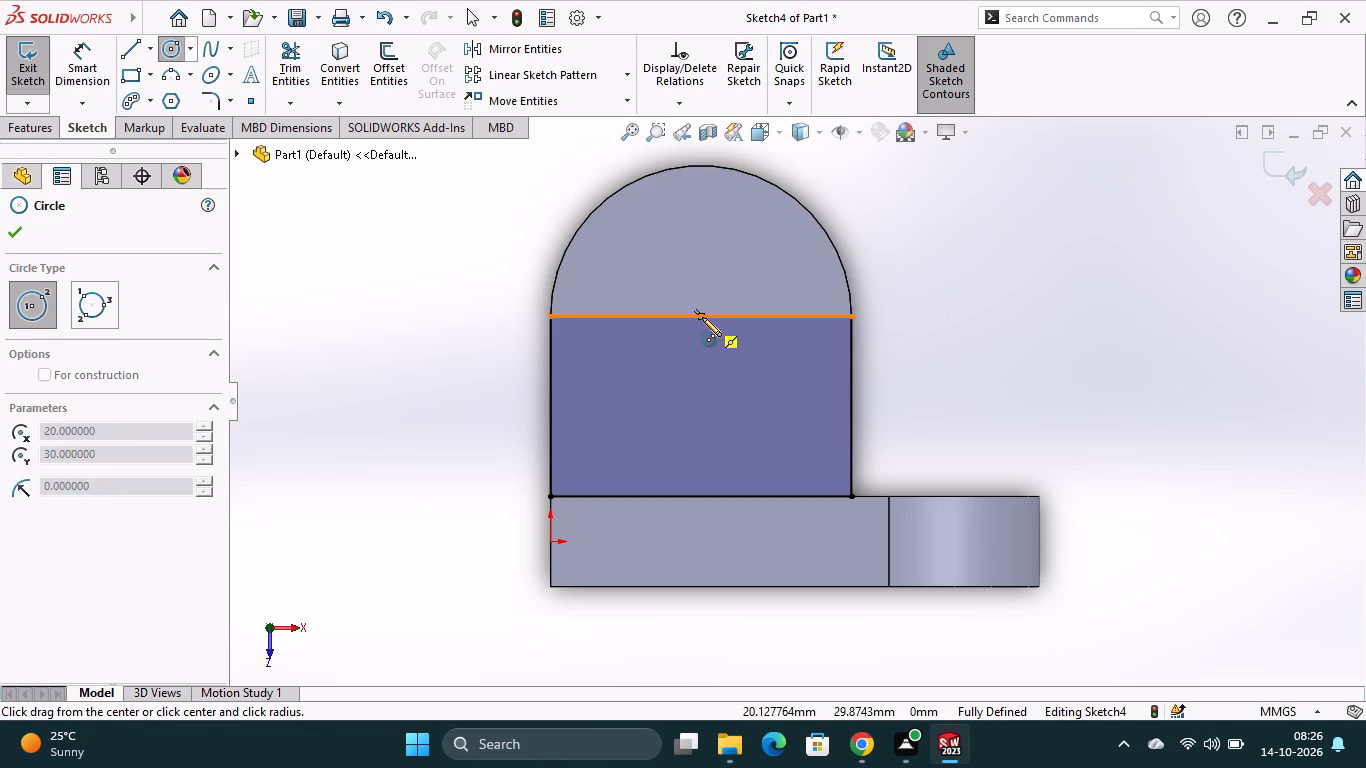
pyautogui.click(734, 462)
pyautogui.press('Escape')
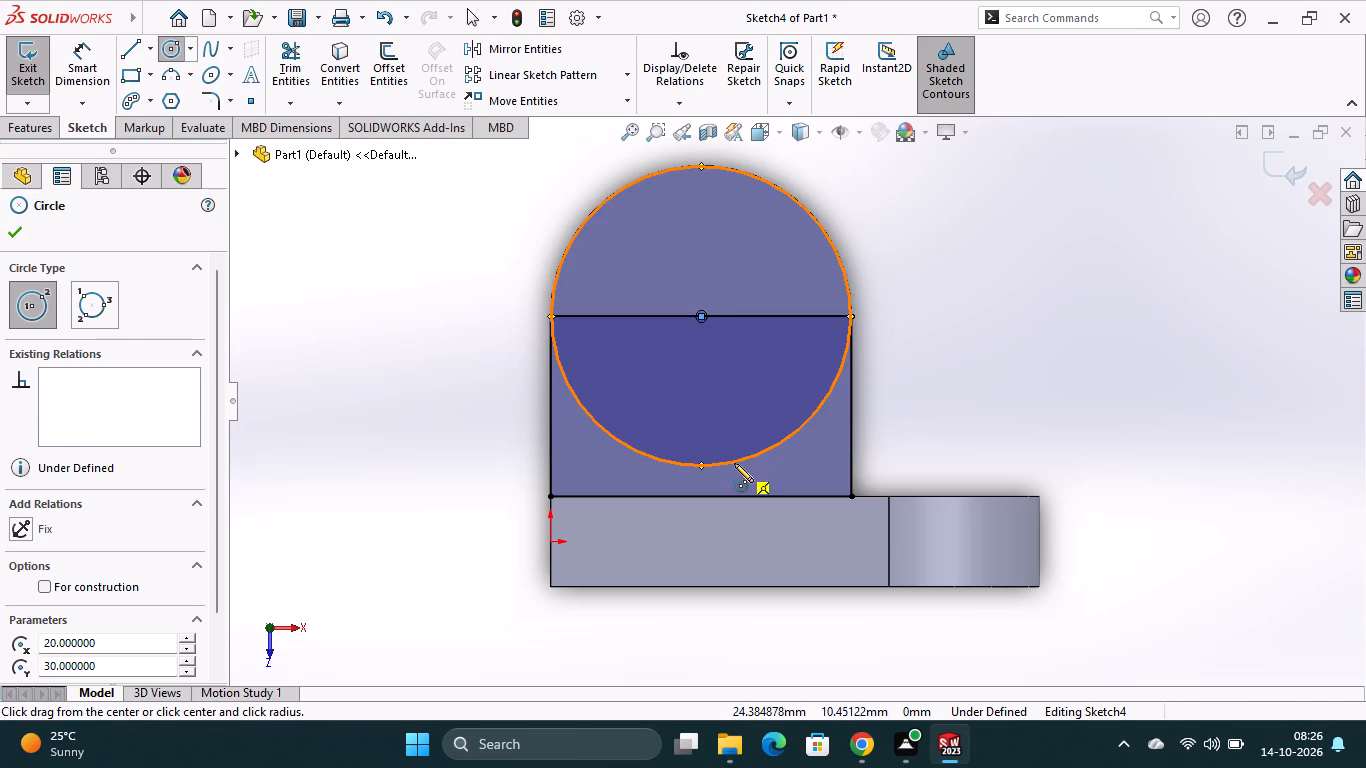
pyautogui.click(286, 83)
pyautogui.click(604, 432)
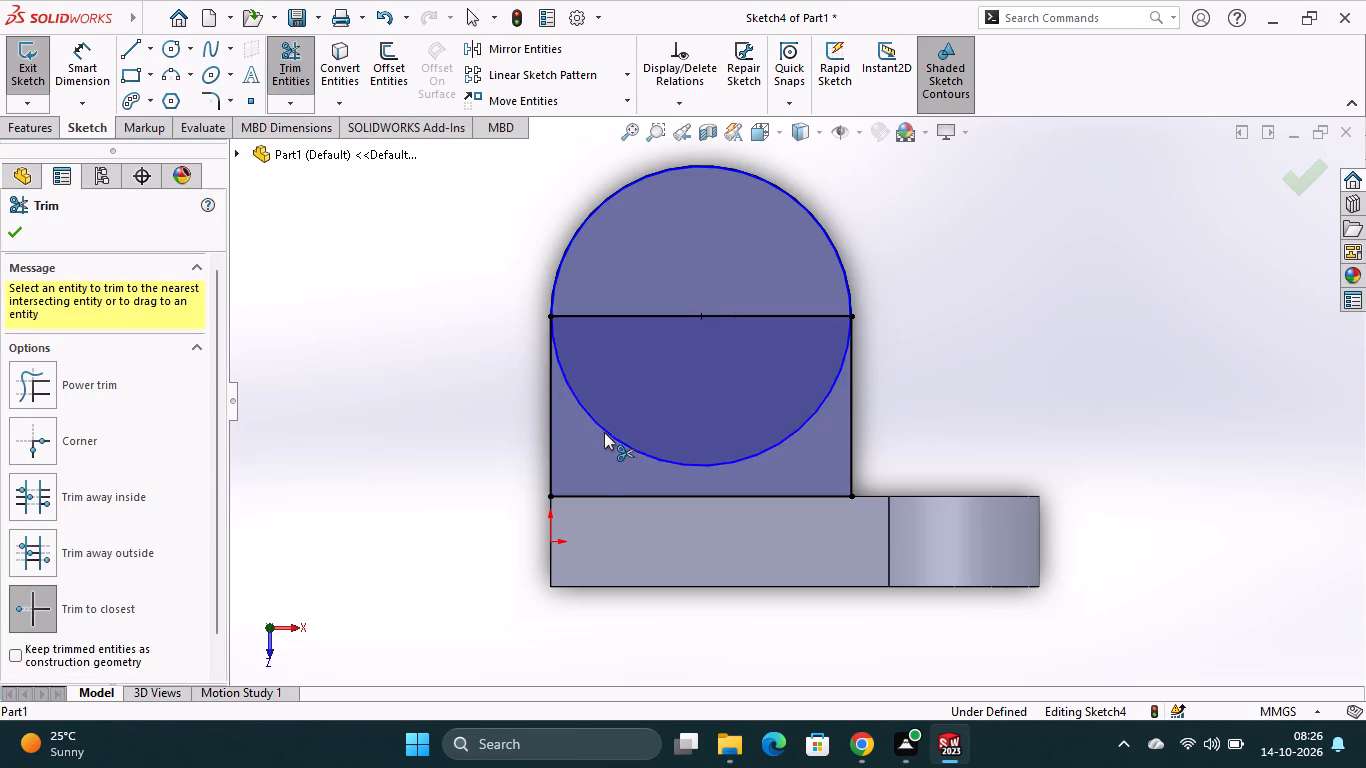
pyautogui.click(627, 312)
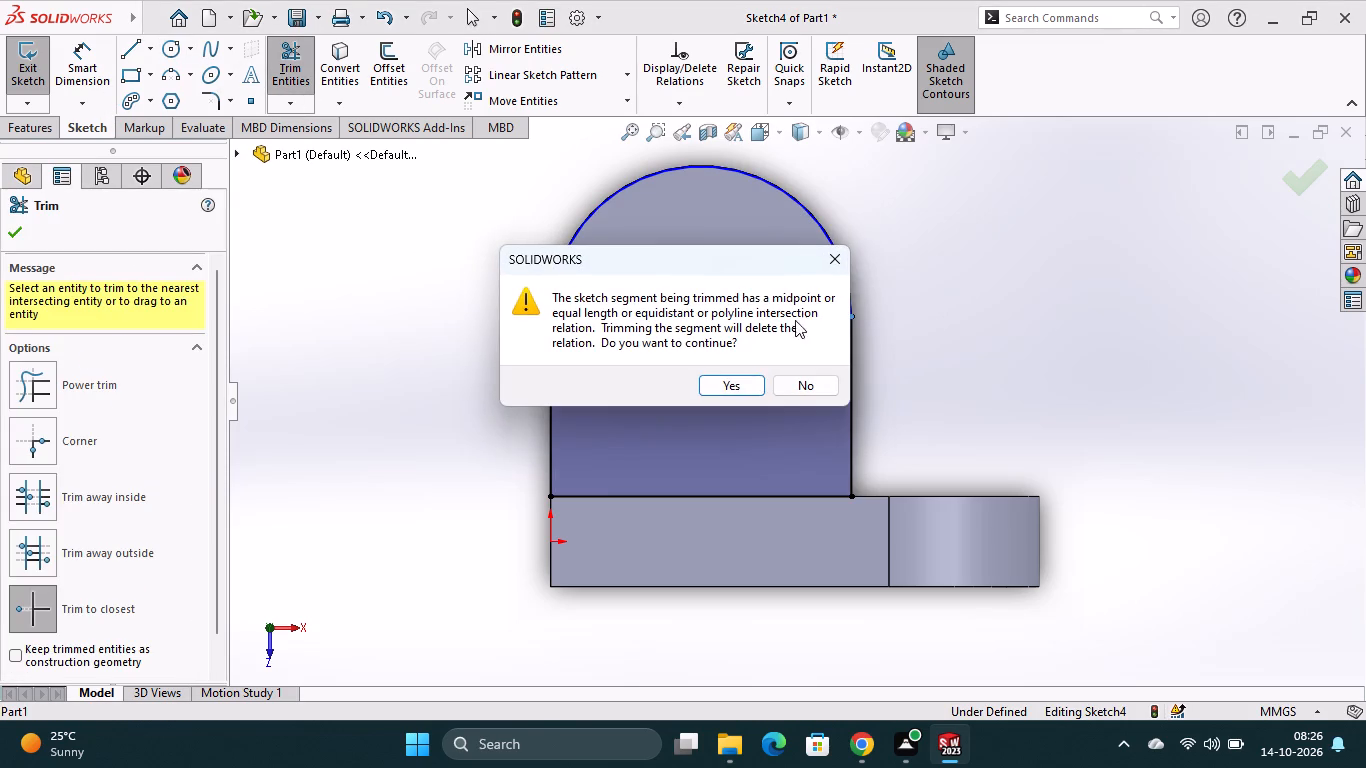
pyautogui.click(739, 374)
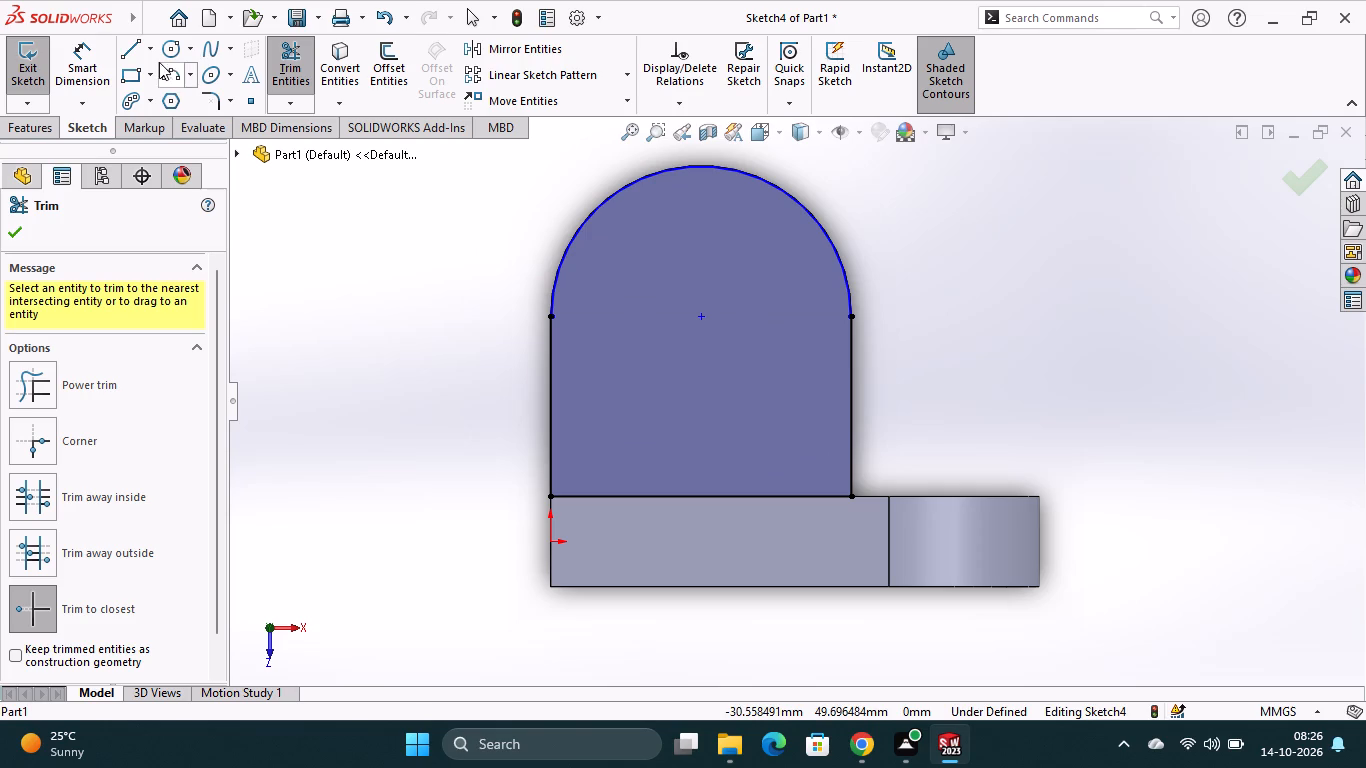
# Add a driven length dimension to the arched profile's vertical side nearer the plate's rounded end.
pyautogui.click(89, 70)
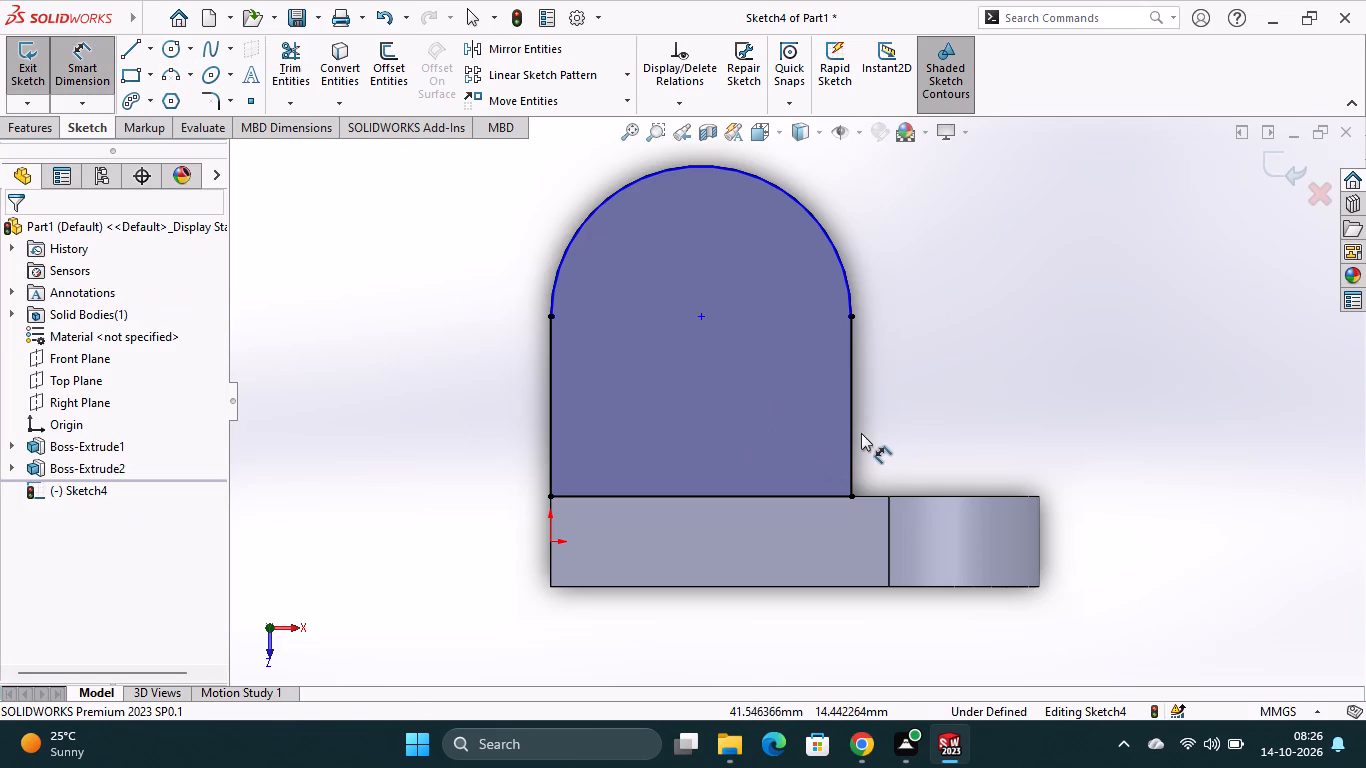
pyautogui.click(853, 439)
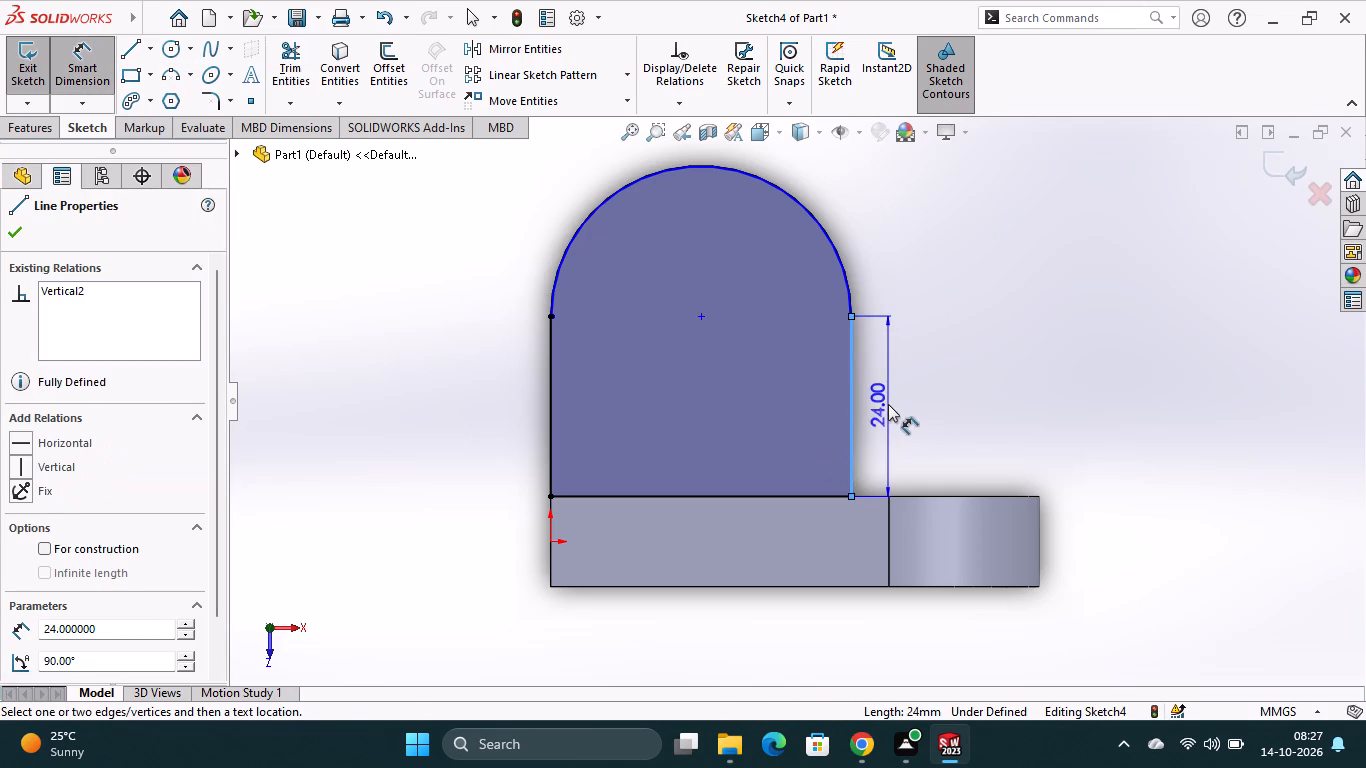
pyautogui.click(883, 410)
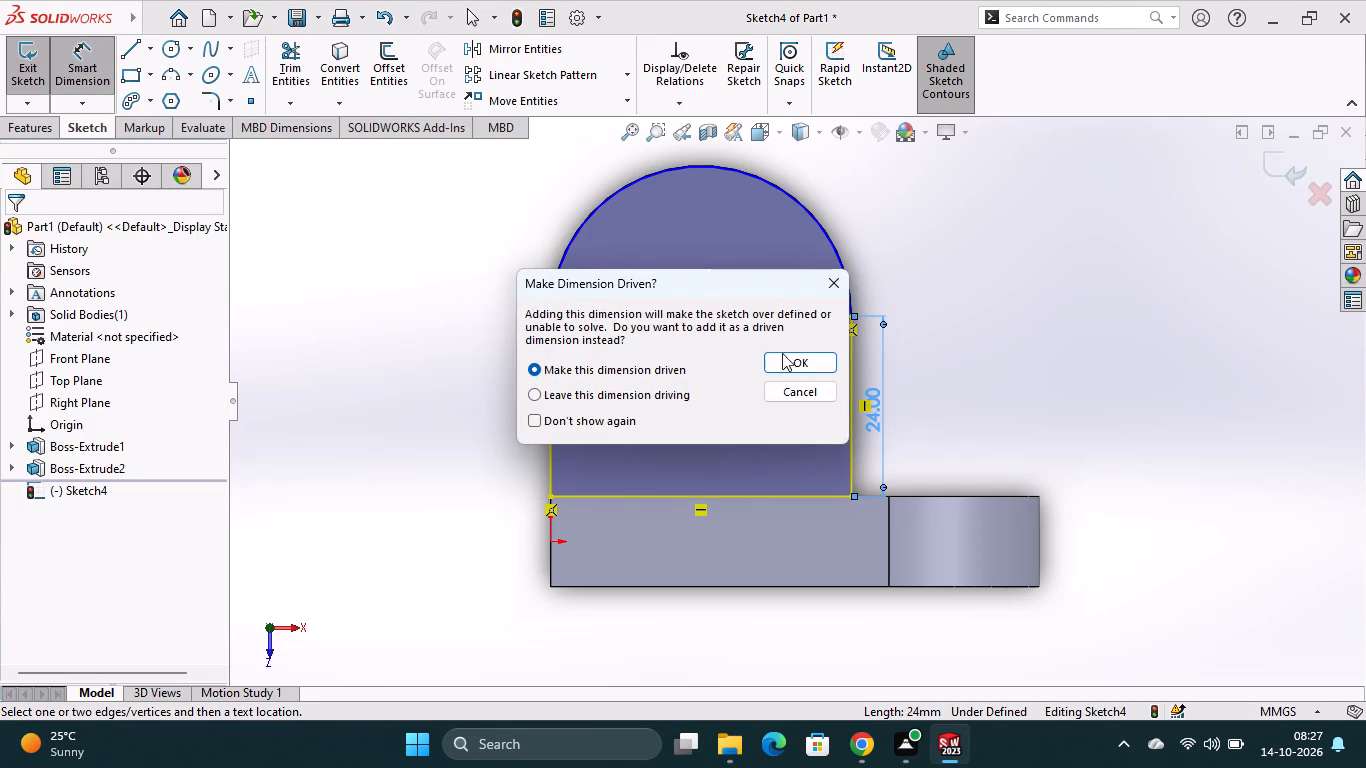
pyautogui.click(791, 371)
pyautogui.click(730, 491)
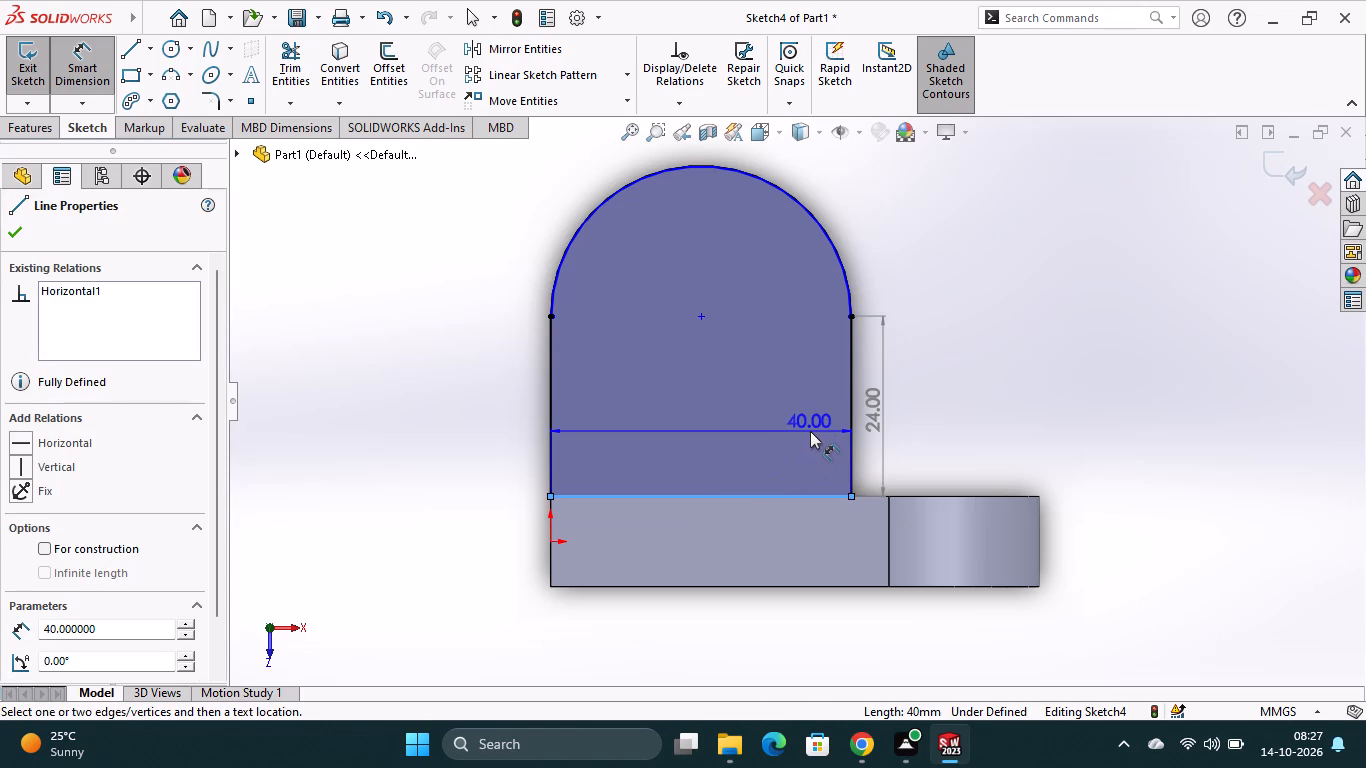
pyautogui.press('Escape')
# Dimension the profile's top arc with a radius of 20 mm.
pyautogui.click(810, 217)
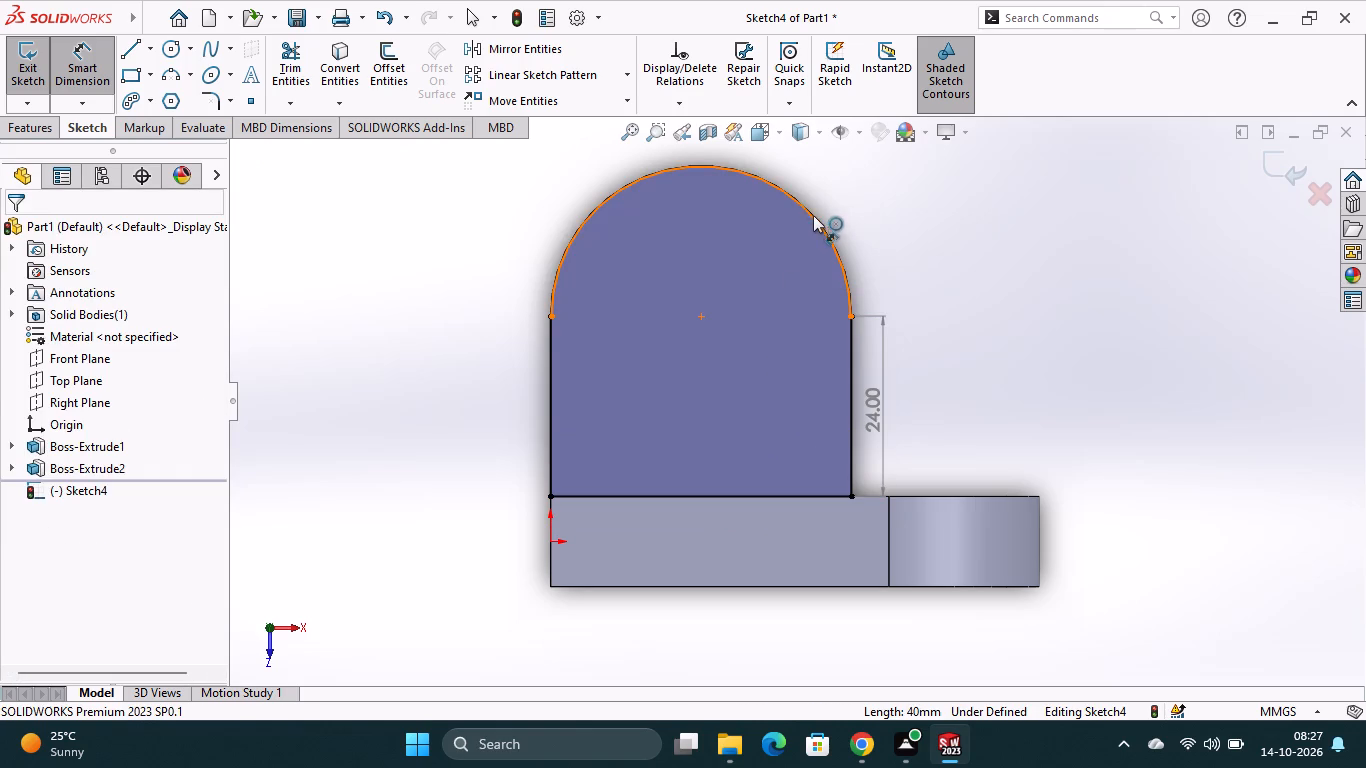
pyautogui.click(837, 198)
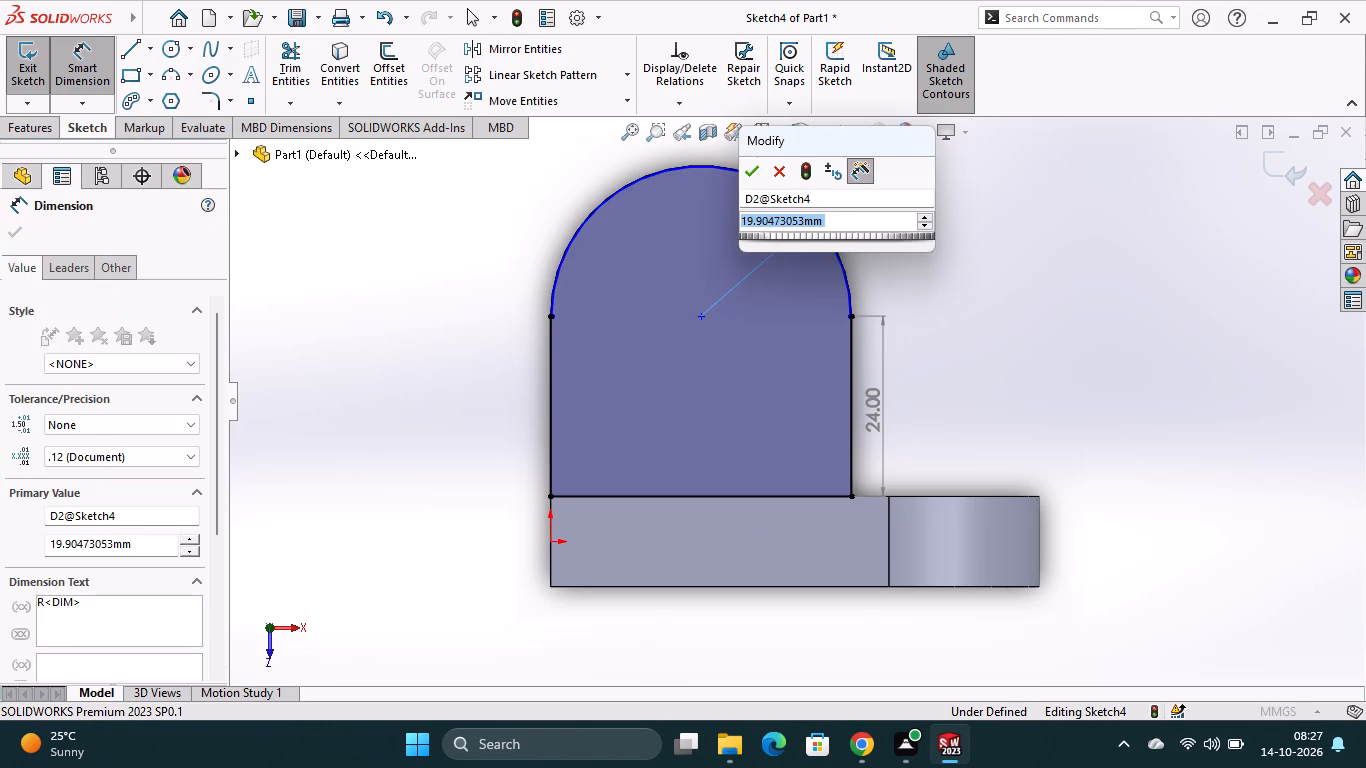
pyautogui.press('4')
pyautogui.press('BackSpace')
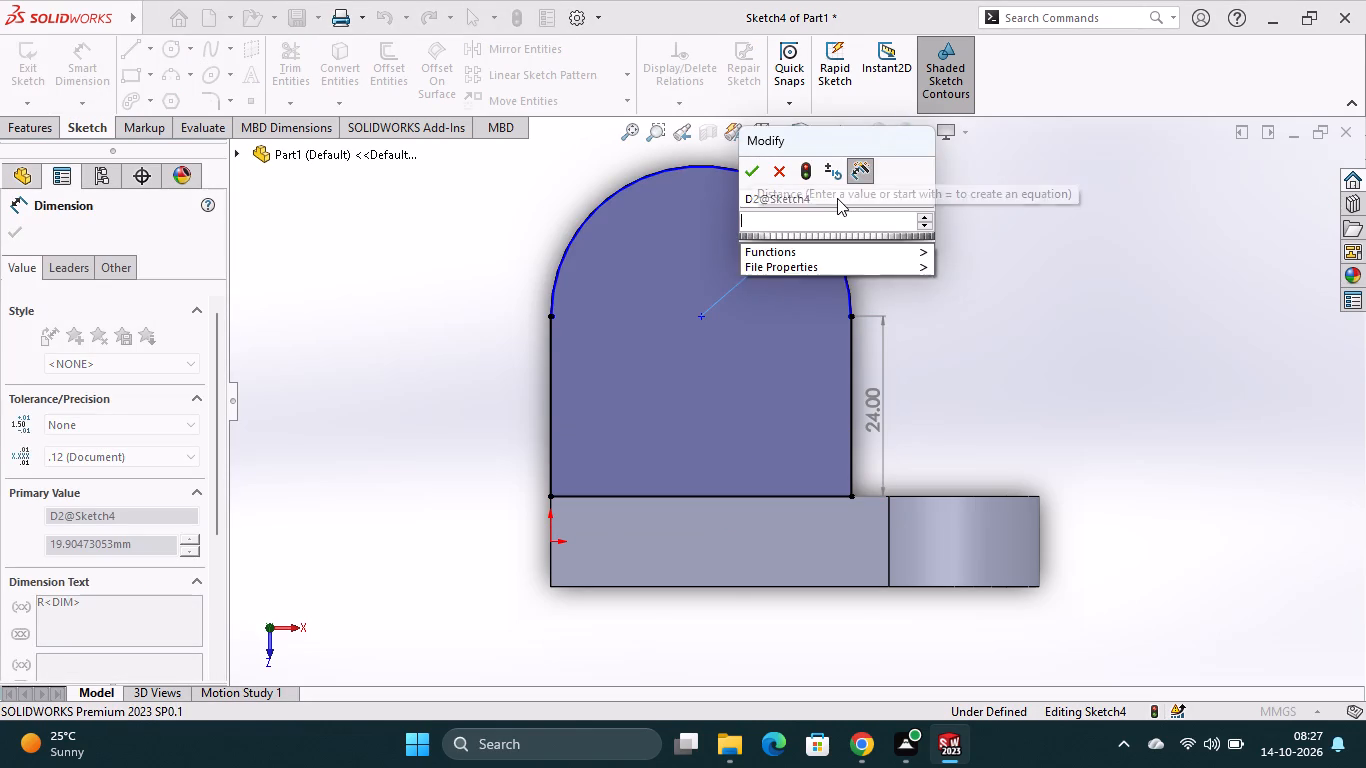
pyautogui.write('20')
pyautogui.press('Return')
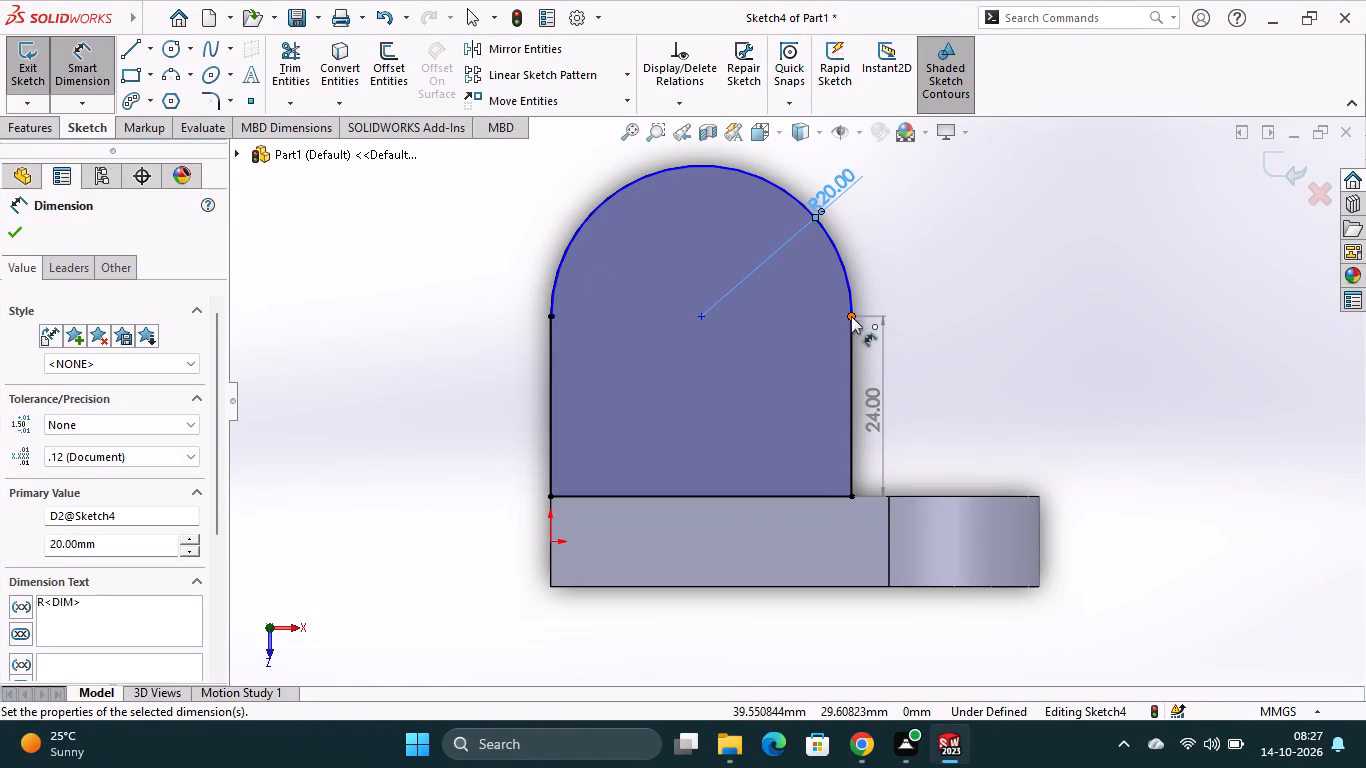
pyautogui.click(904, 271)
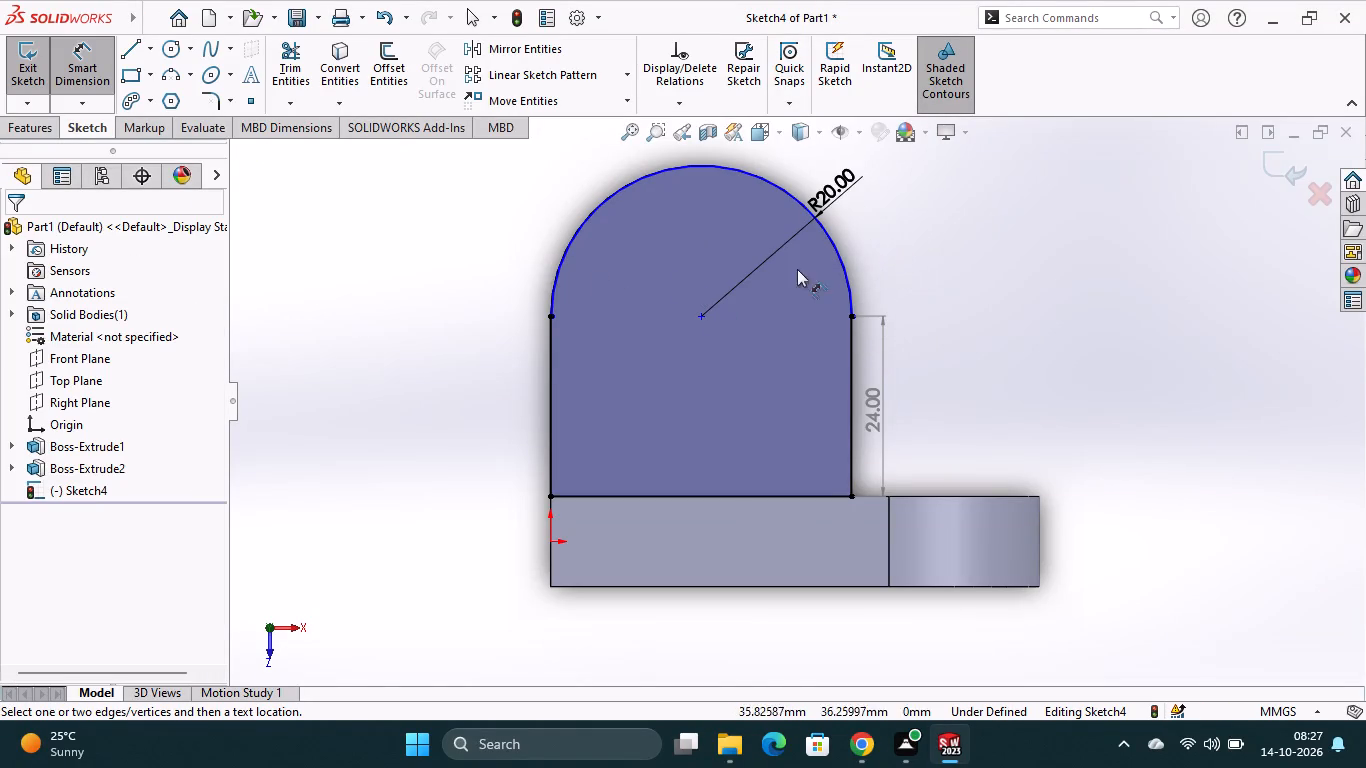
# Add a driven vertical dimension from the sketch origin to the arc endpoint above it, and exit the sketch.
pyautogui.click(549, 542)
pyautogui.click(550, 316)
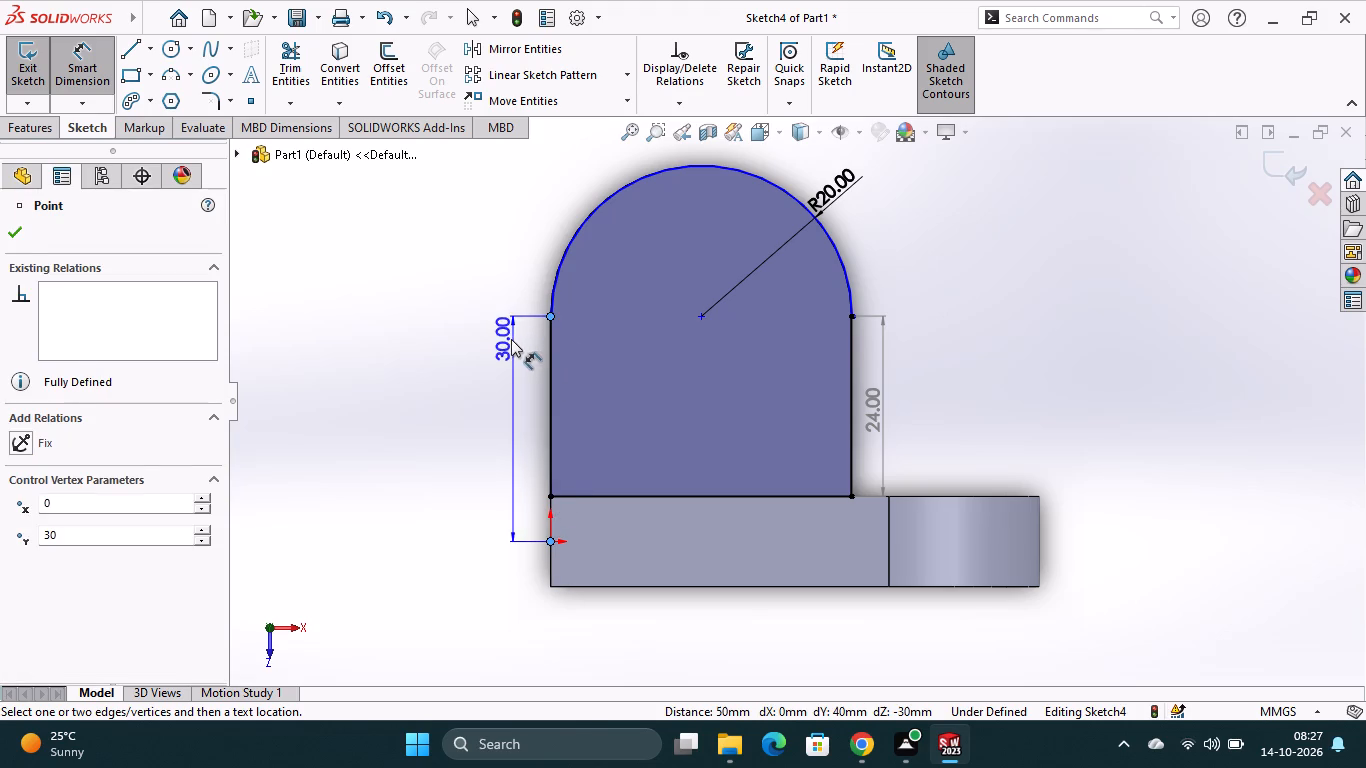
pyautogui.click(511, 339)
pyautogui.click(782, 359)
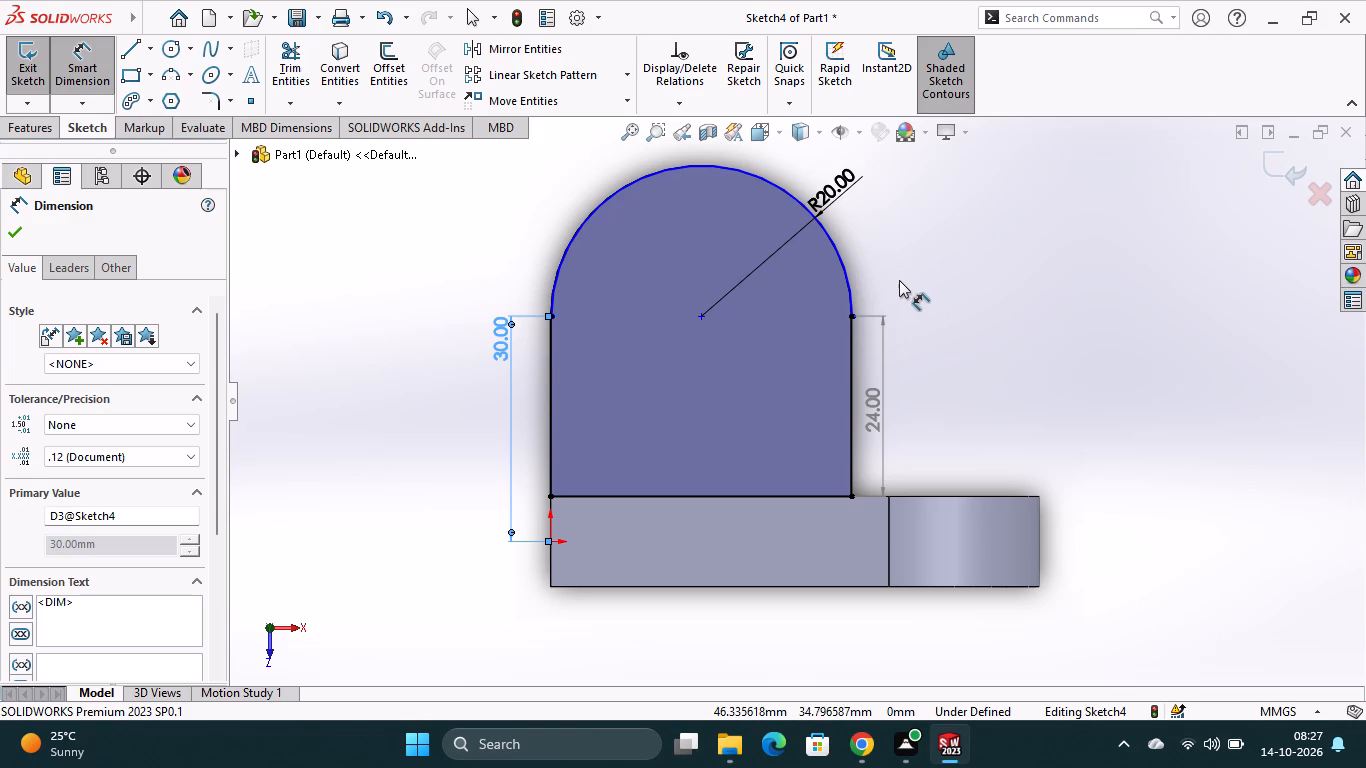
pyautogui.press('Escape')
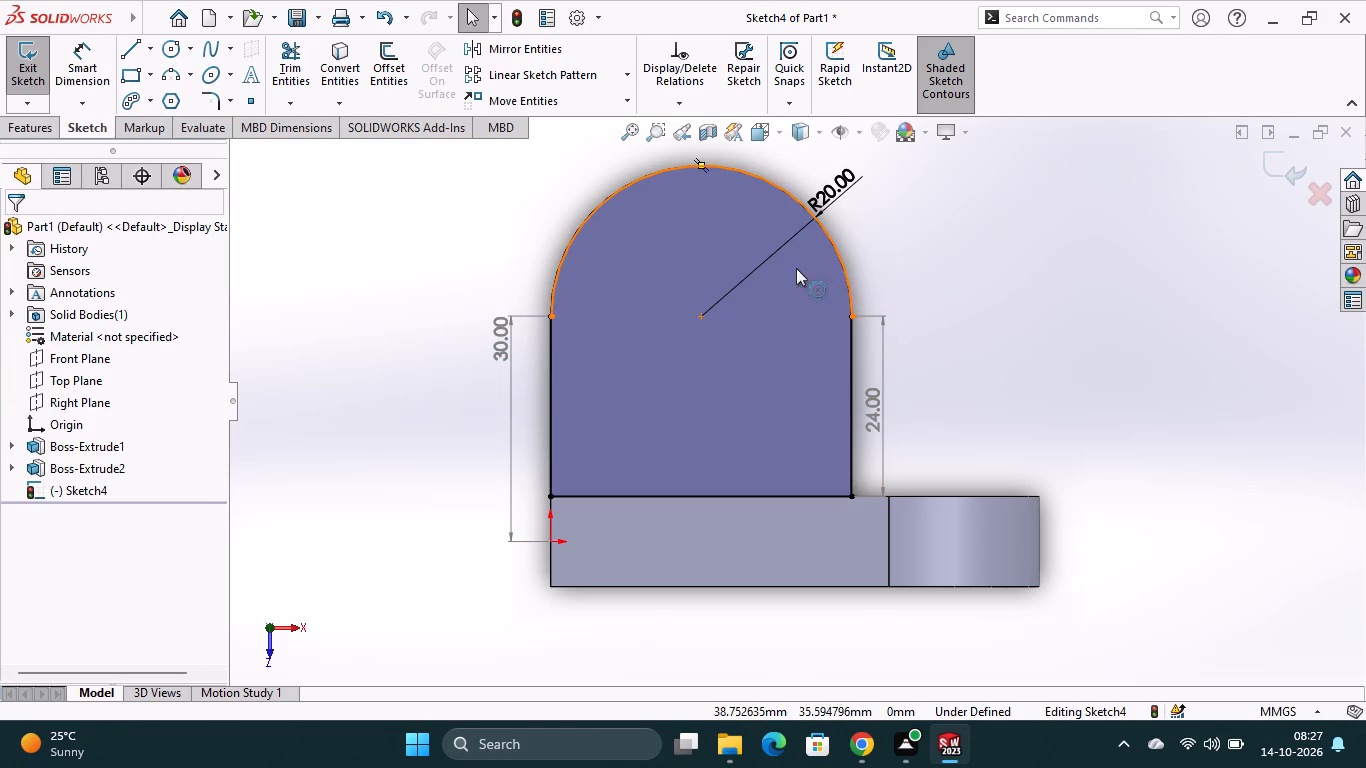
pyautogui.click(32, 67)
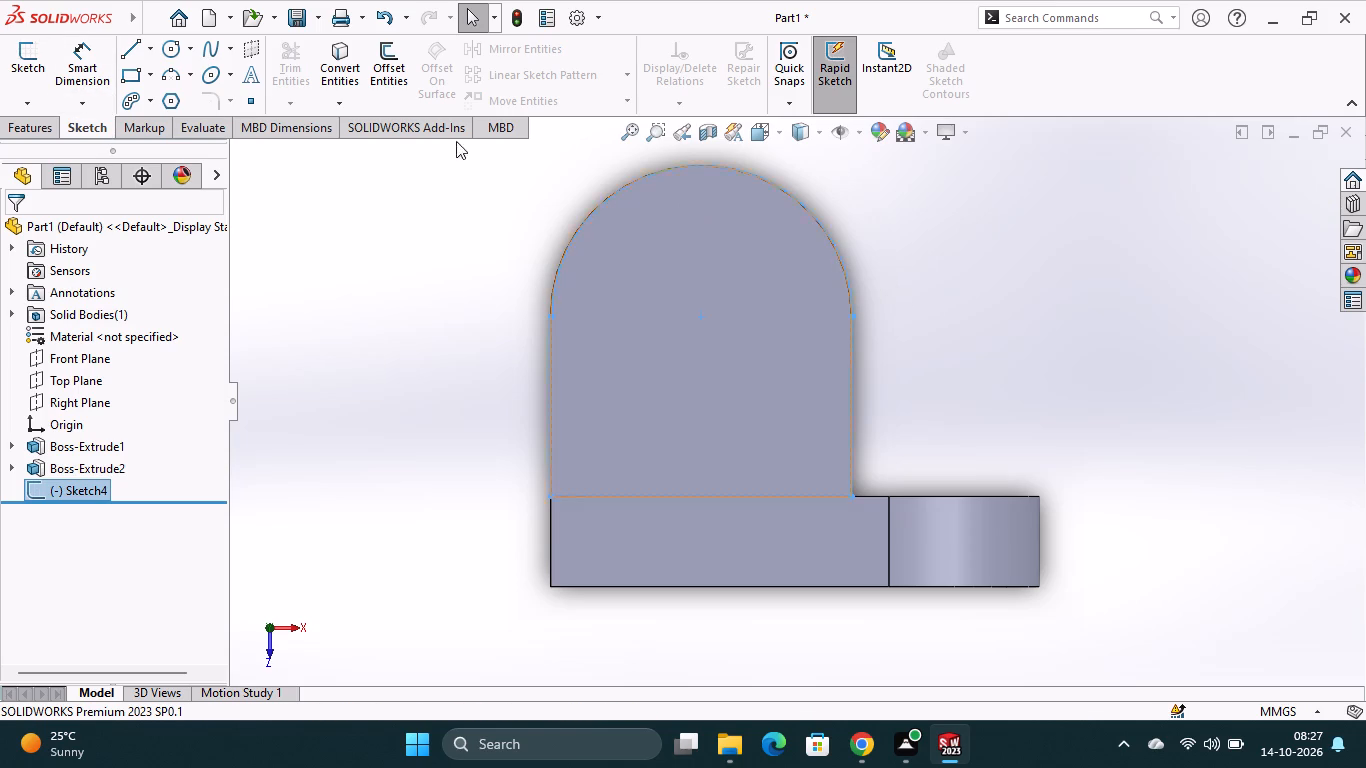
# Extrude the new arched sketch 12 mm Blind from its sketch plane, reversed inward over the base plate, with Merge result on.
pyautogui.moveTo(953, 306); pyautogui.dragTo(922, 339, button='middle')
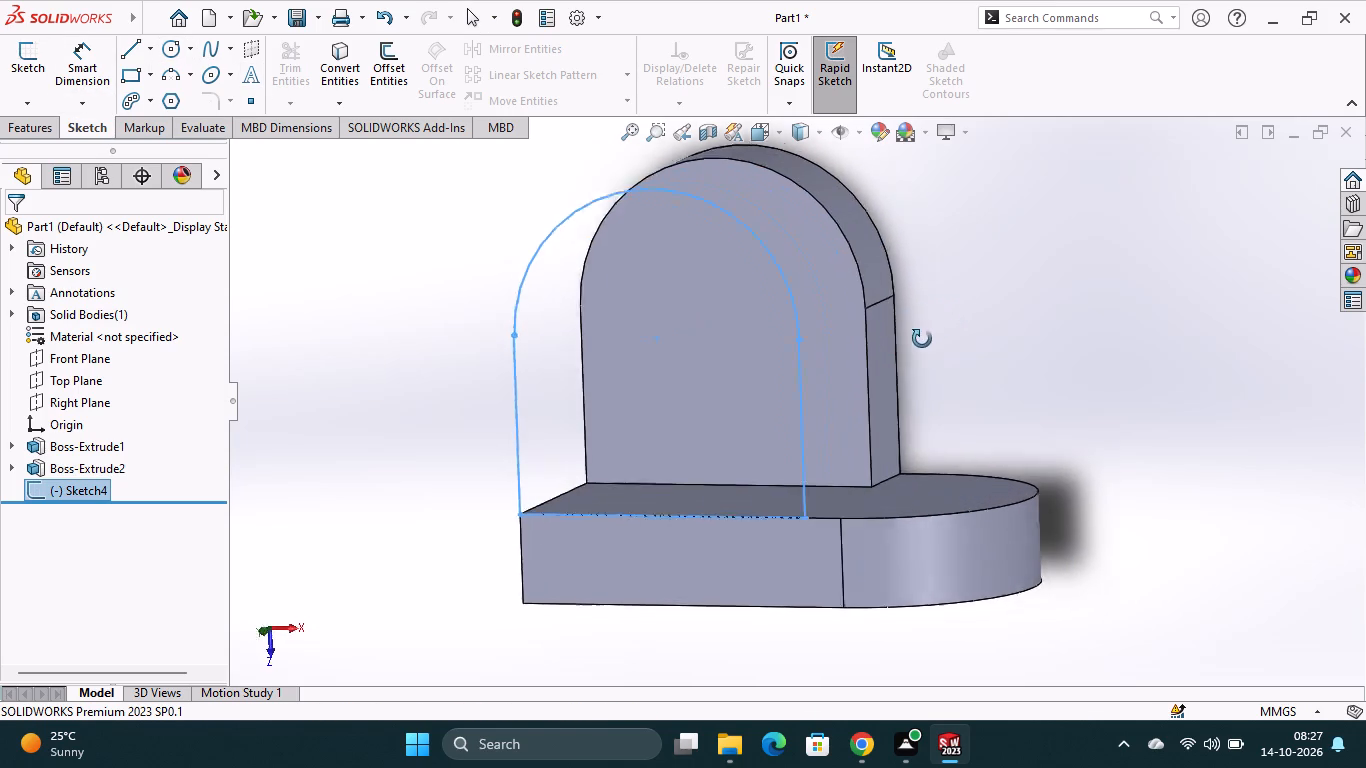
pyautogui.moveTo(922, 339); pyautogui.dragTo(900, 351, button='middle')
pyautogui.click(32, 129)
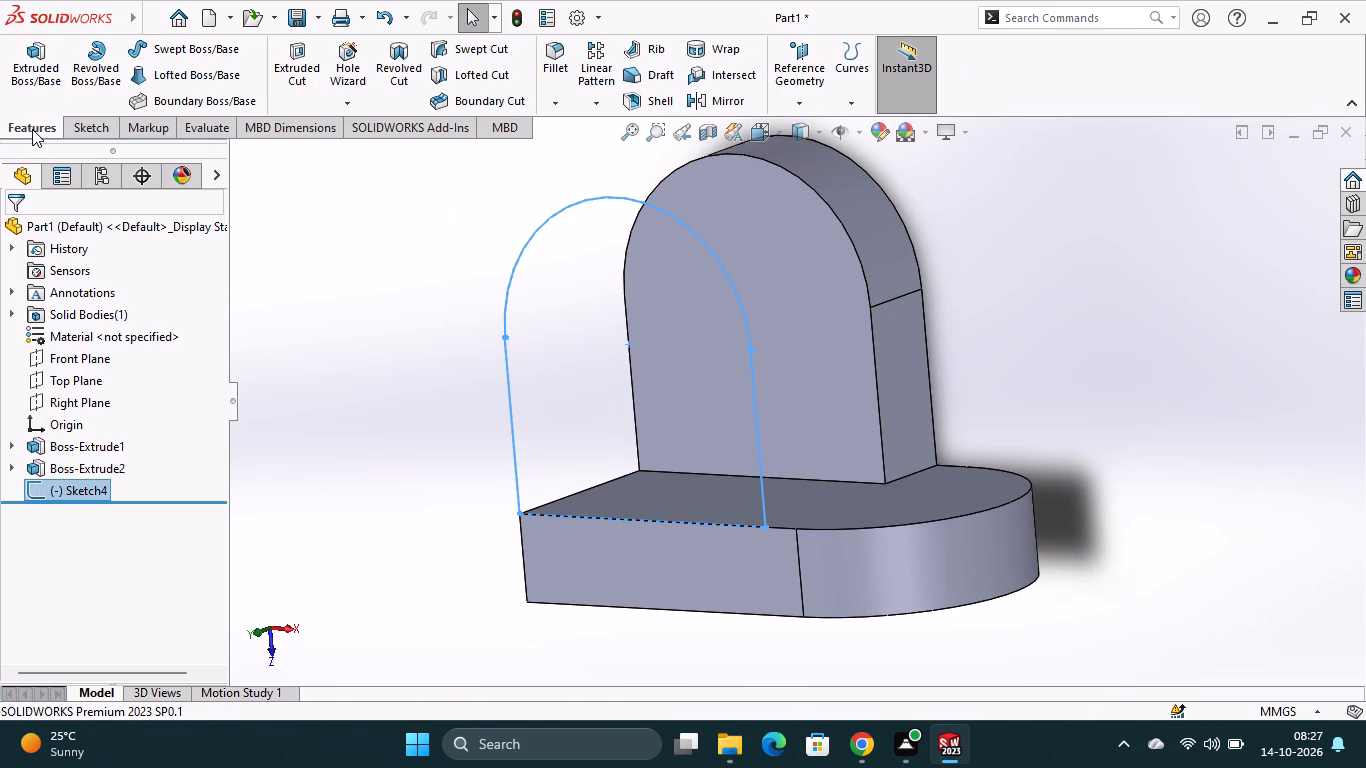
pyautogui.click(53, 98)
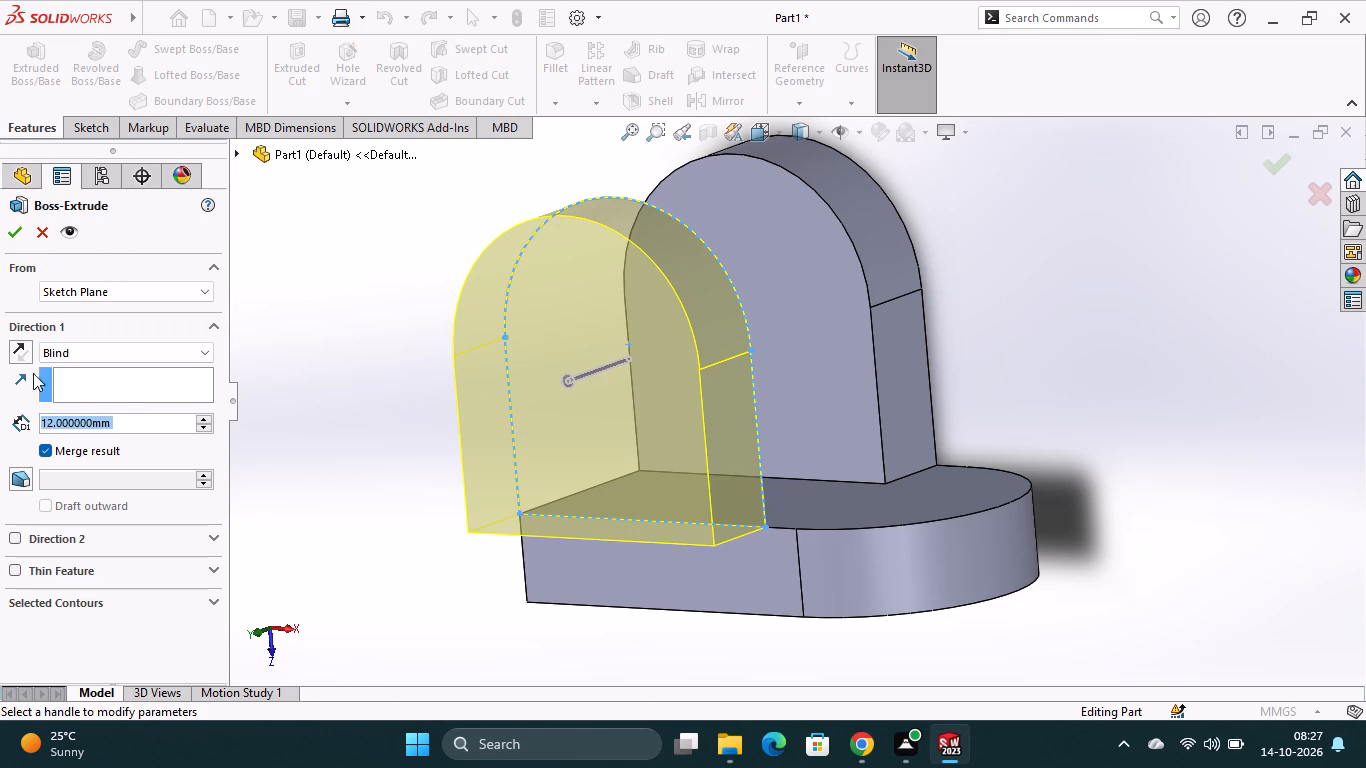
pyautogui.click(18, 348)
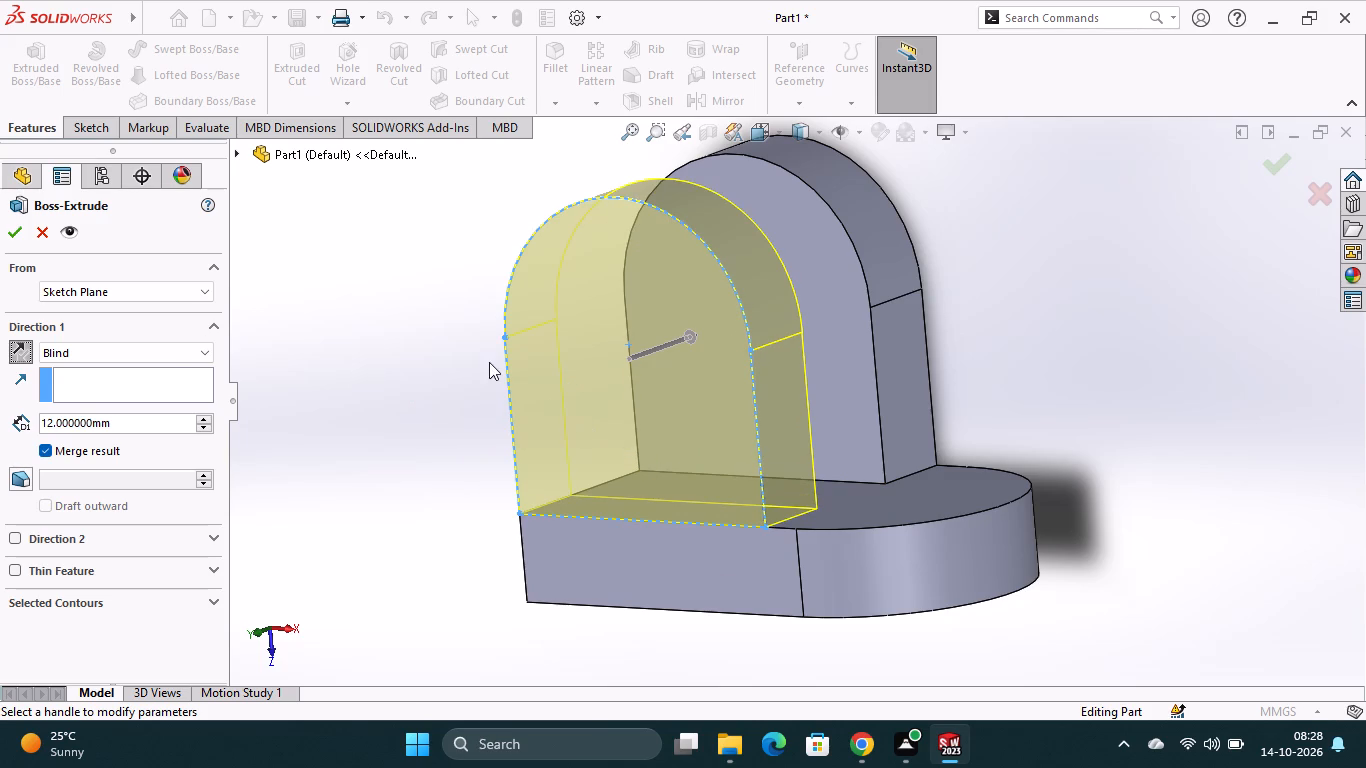
pyautogui.click(17, 235)
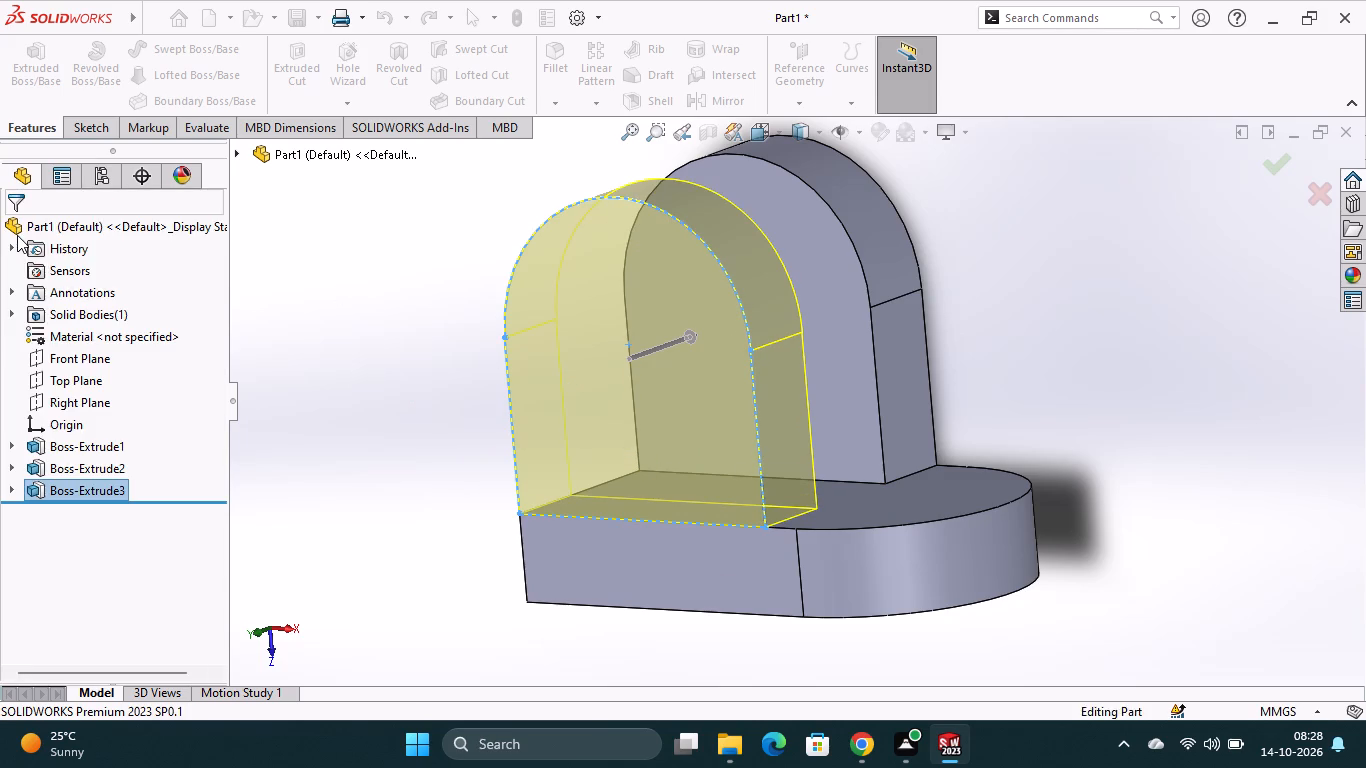
# Start a sketch on the outer face of the arched plate and draw a circle of about 6.3 mm radius at the arch's centre.
pyautogui.middleClick(1031, 333)
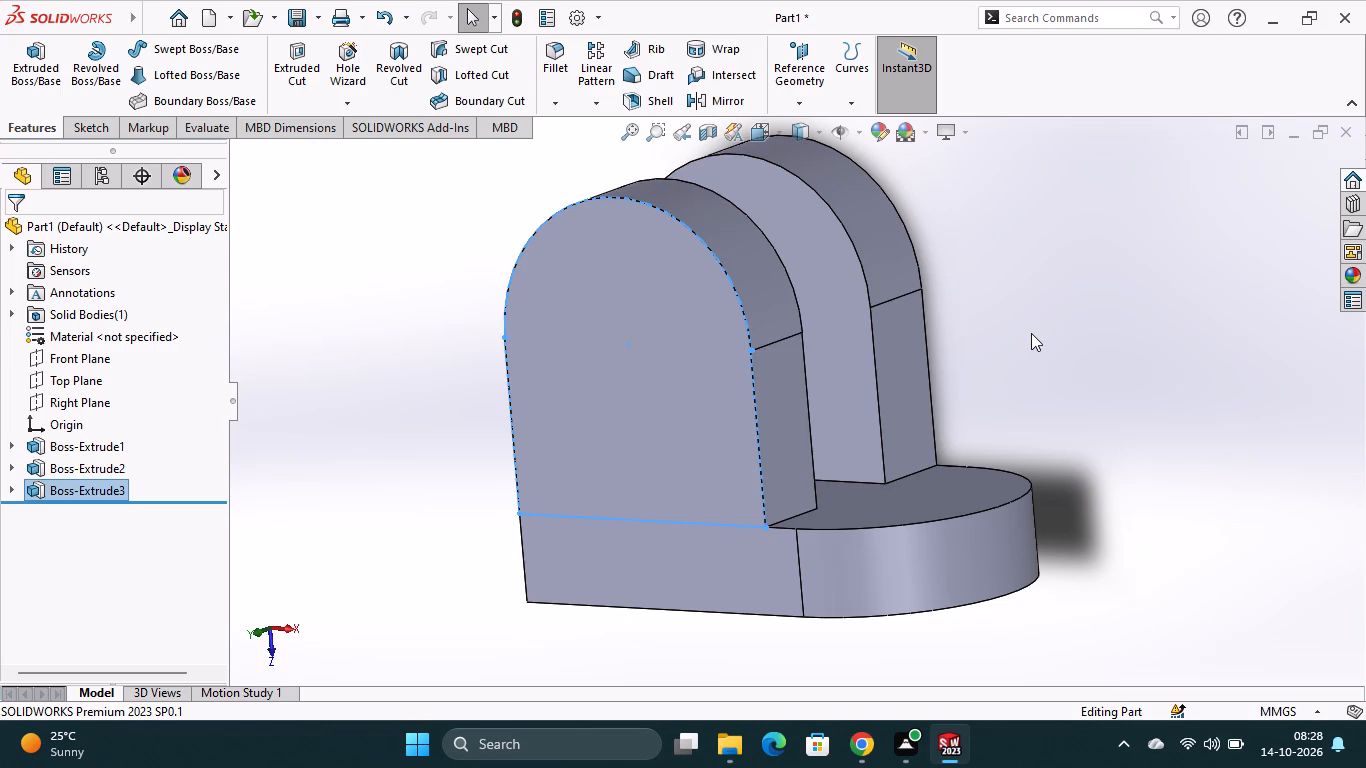
pyautogui.moveTo(1016, 385); pyautogui.dragTo(1065, 386, button='middle')
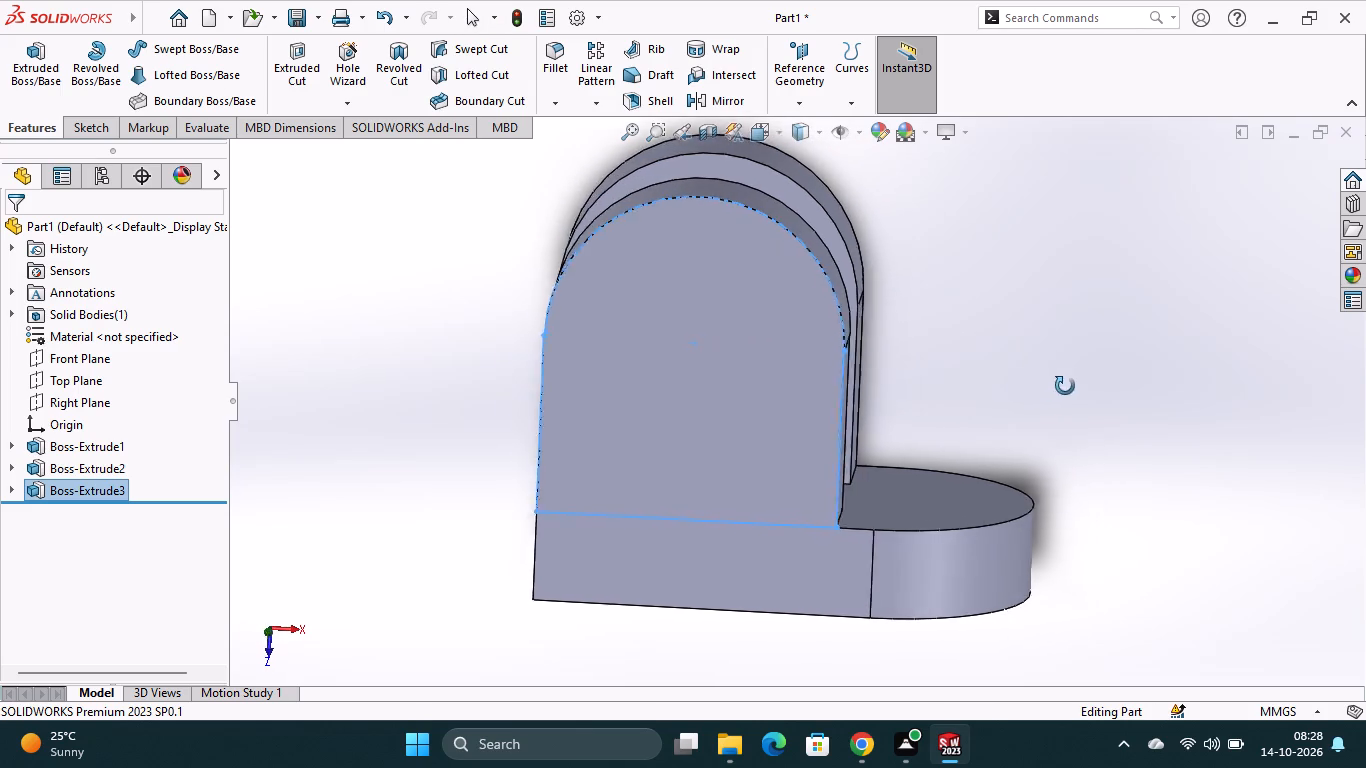
pyautogui.moveTo(1065, 386); pyautogui.dragTo(1069, 385, button='middle')
pyautogui.scroll(-1, 1072, 385)
pyautogui.middleClick(1062, 411)
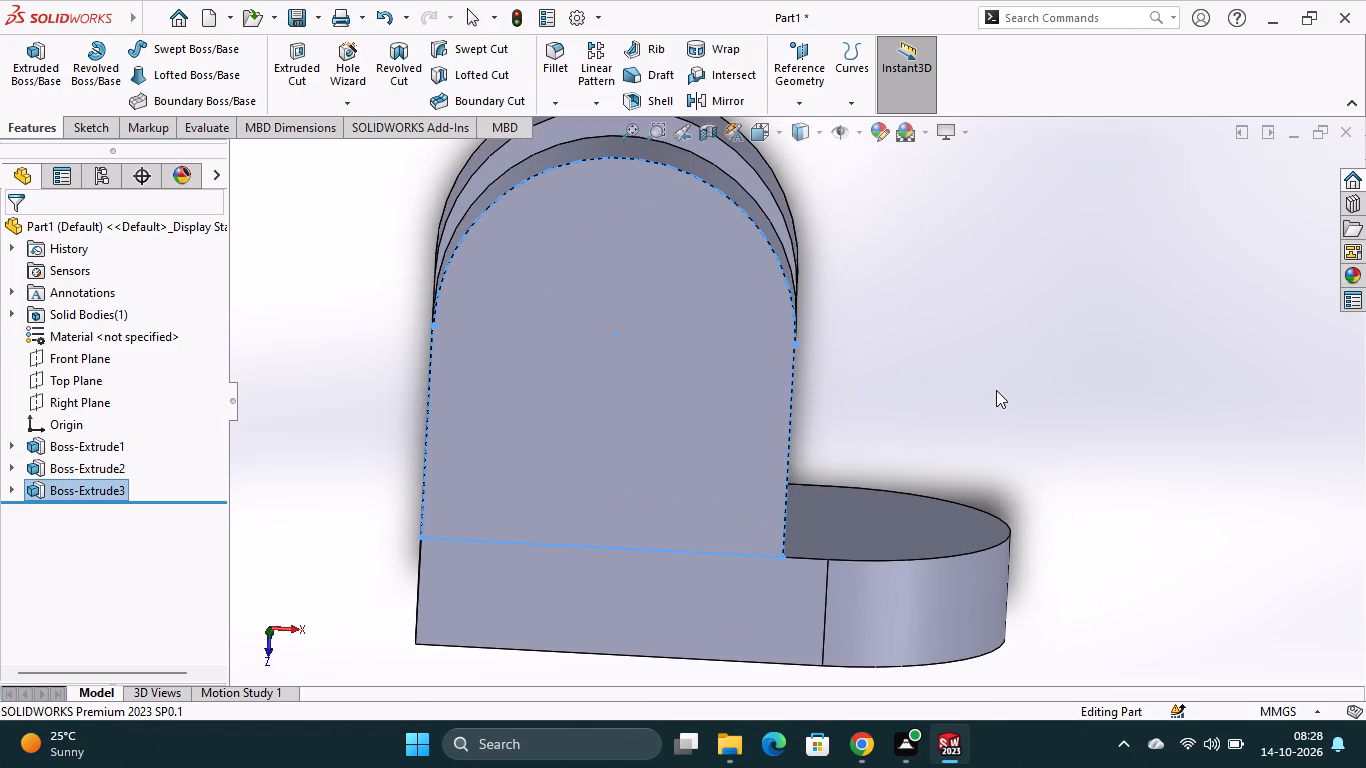
pyautogui.press('Escape')
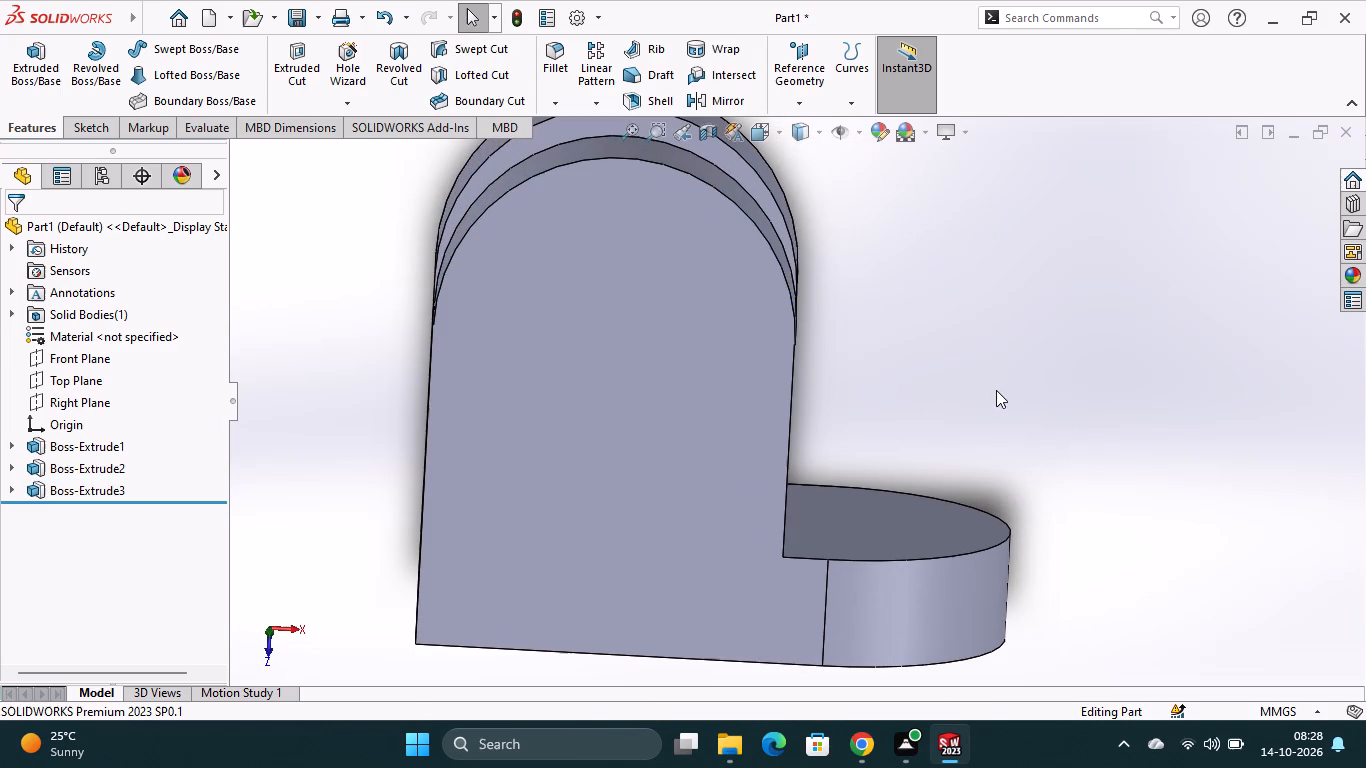
pyautogui.click(671, 363)
pyautogui.click(764, 308)
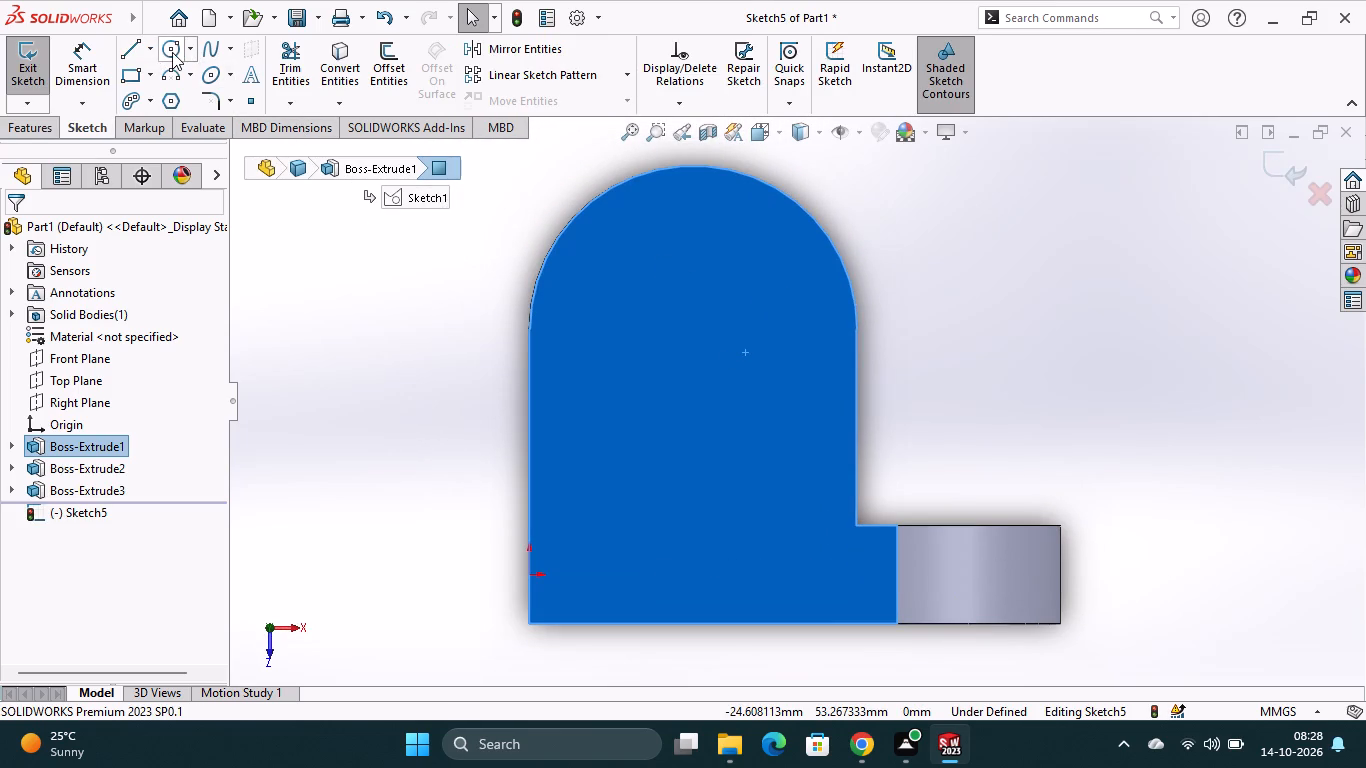
pyautogui.click(170, 51)
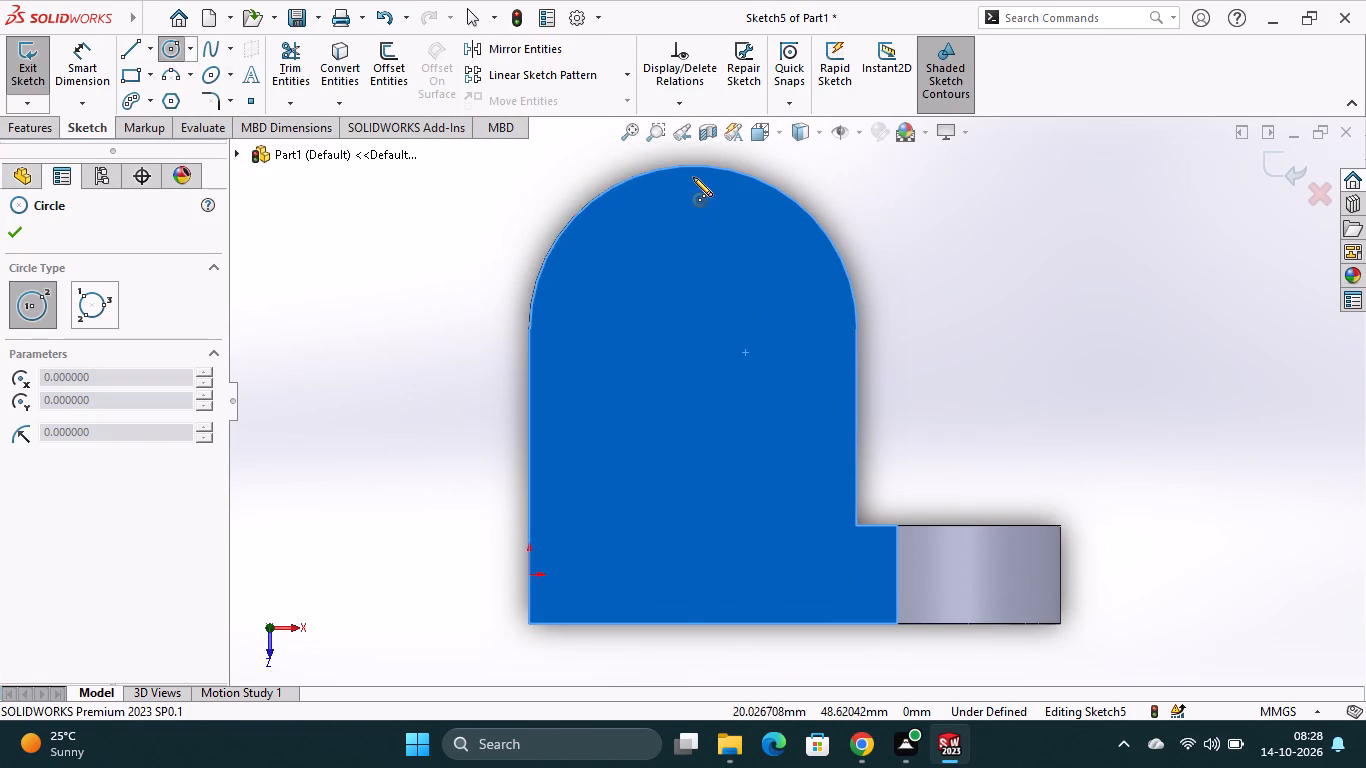
pyautogui.click(694, 329)
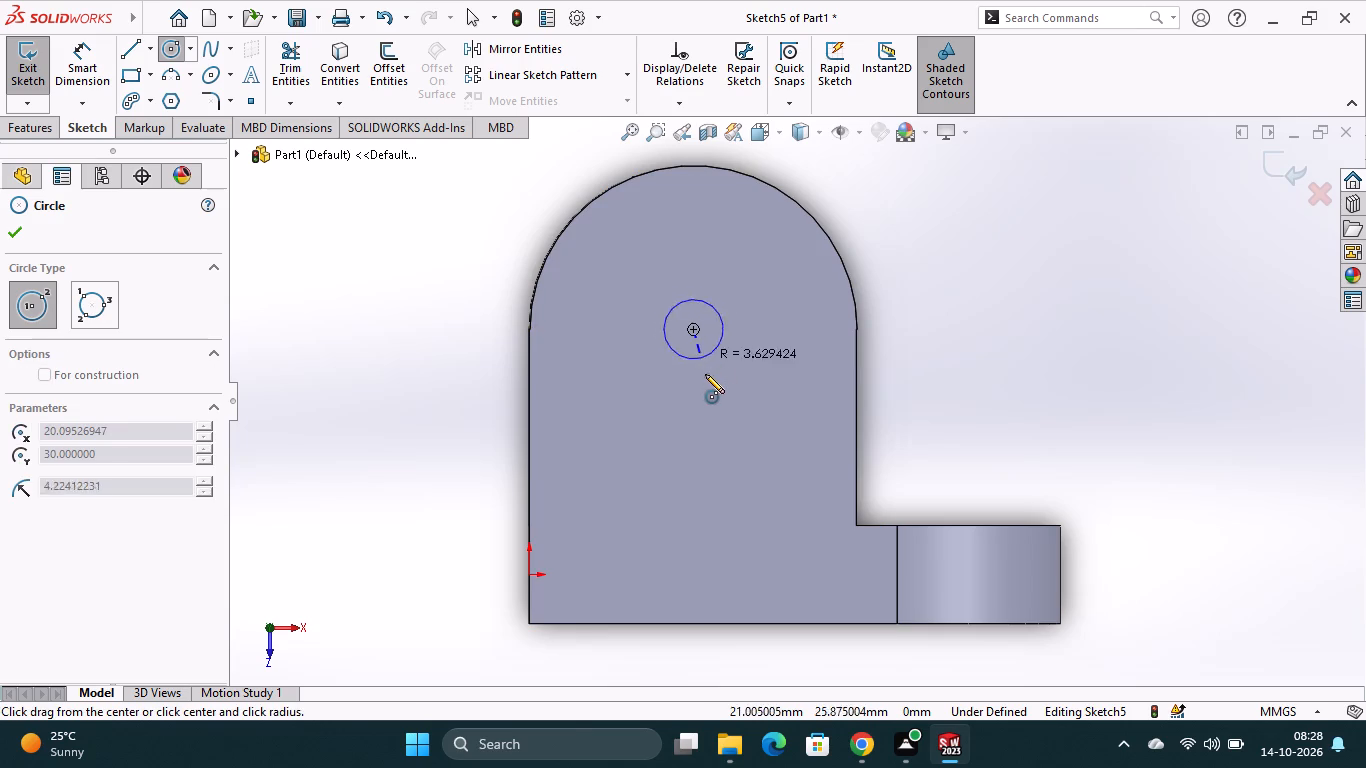
pyautogui.click(706, 379)
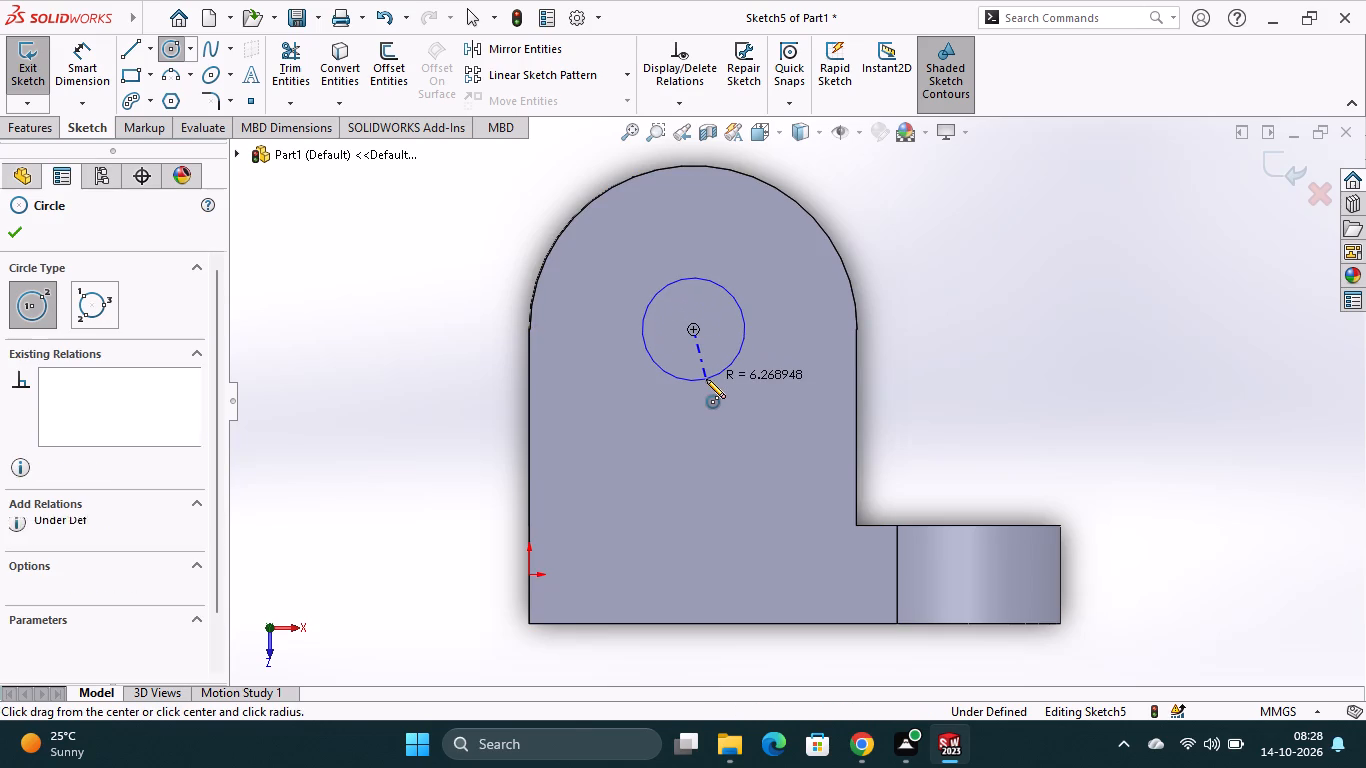
pyautogui.press('Escape')
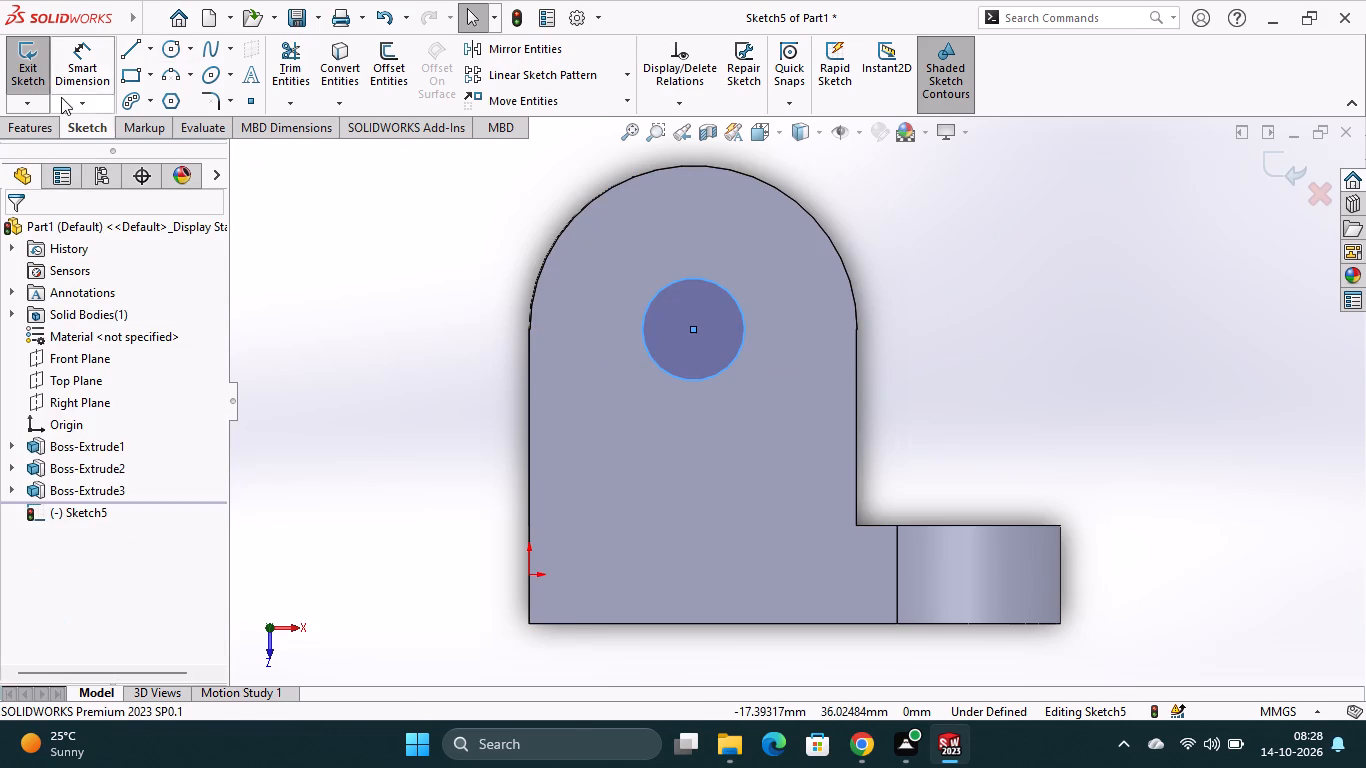
# Dimension the circle with a diameter of 16 mm and exit the sketch.
pyautogui.click(71, 66)
pyautogui.click(707, 379)
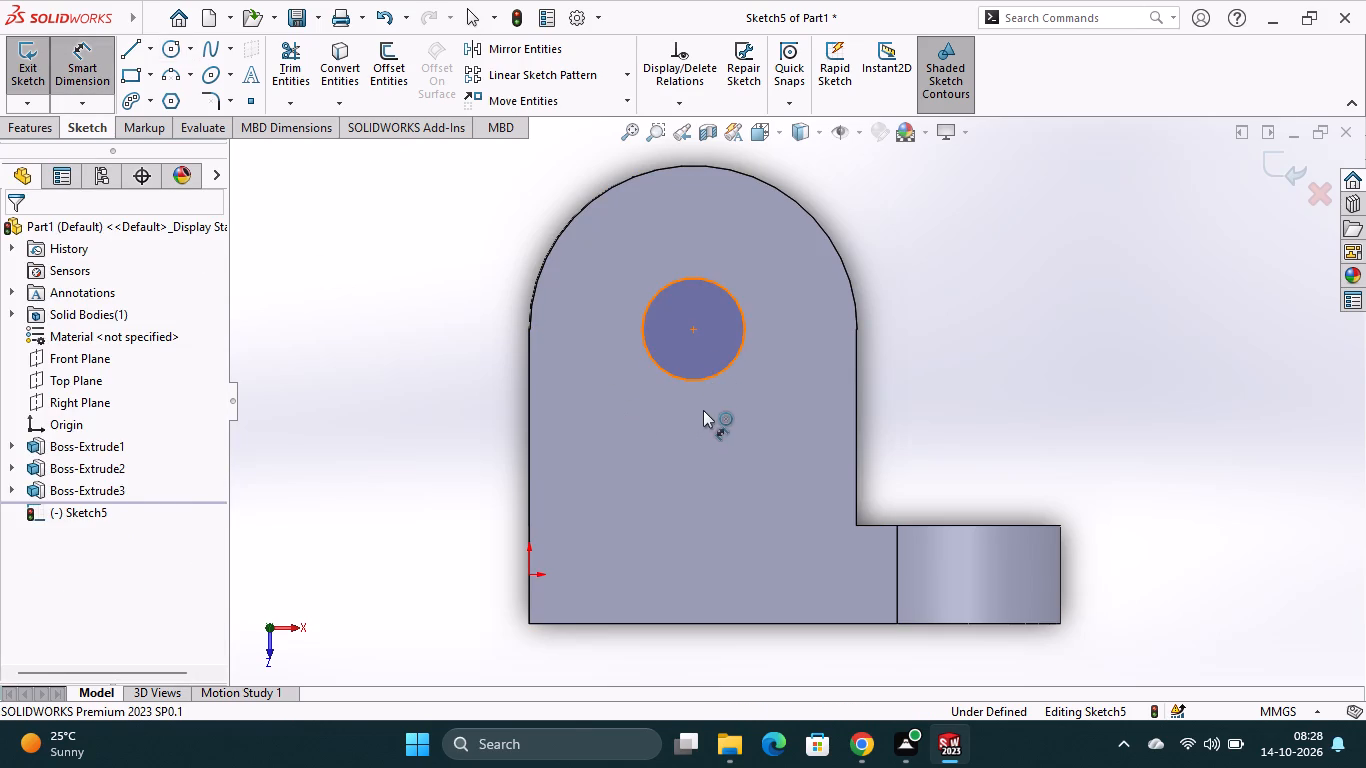
pyautogui.click(698, 419)
pyautogui.press('1')
pyautogui.press('6')
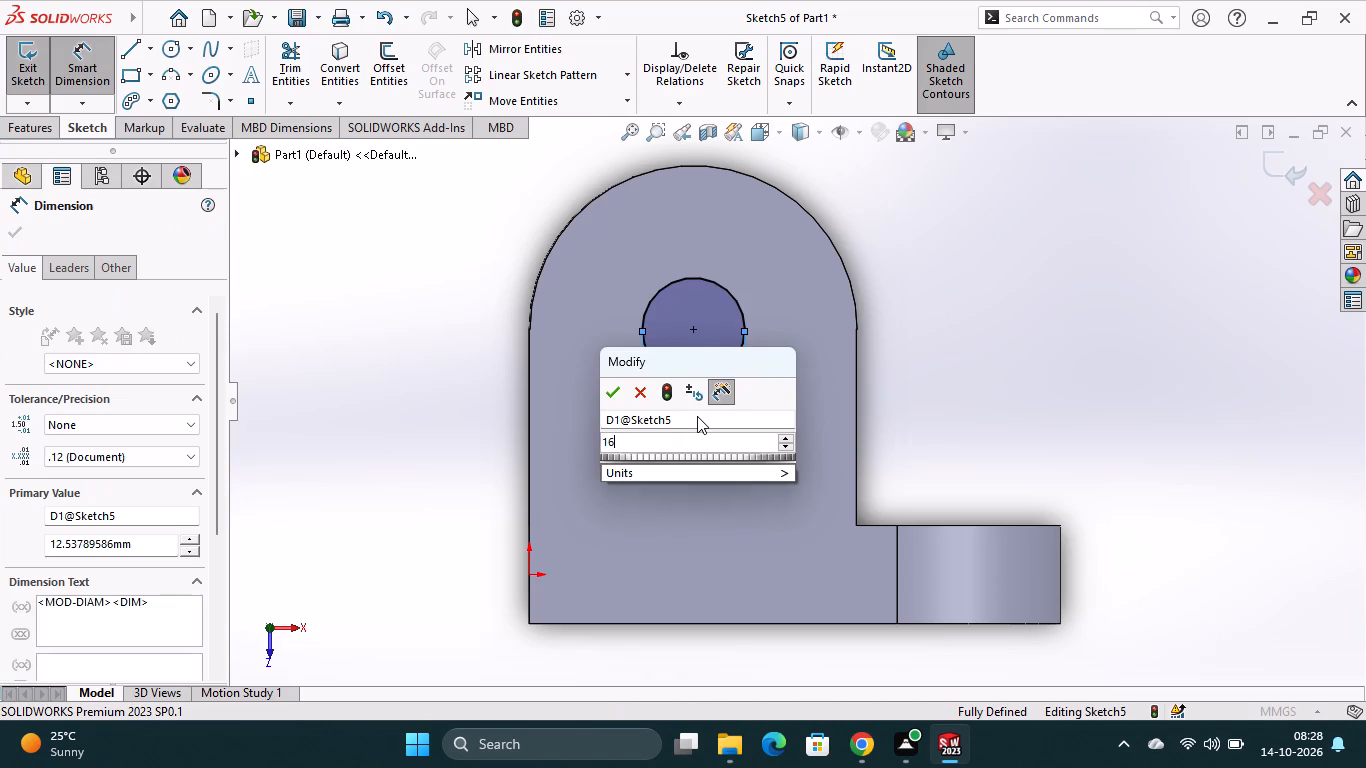
pyautogui.press('Return')
pyautogui.press('Escape')
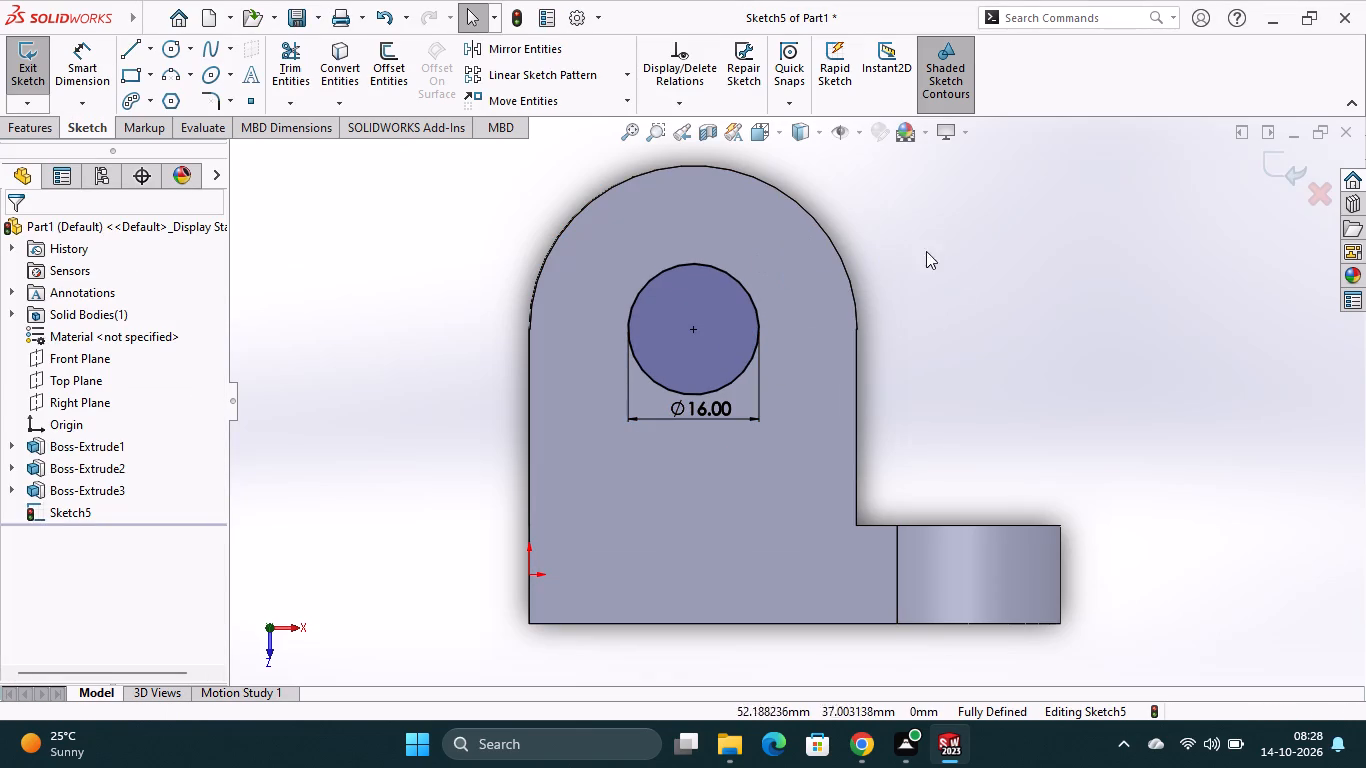
pyautogui.click(32, 81)
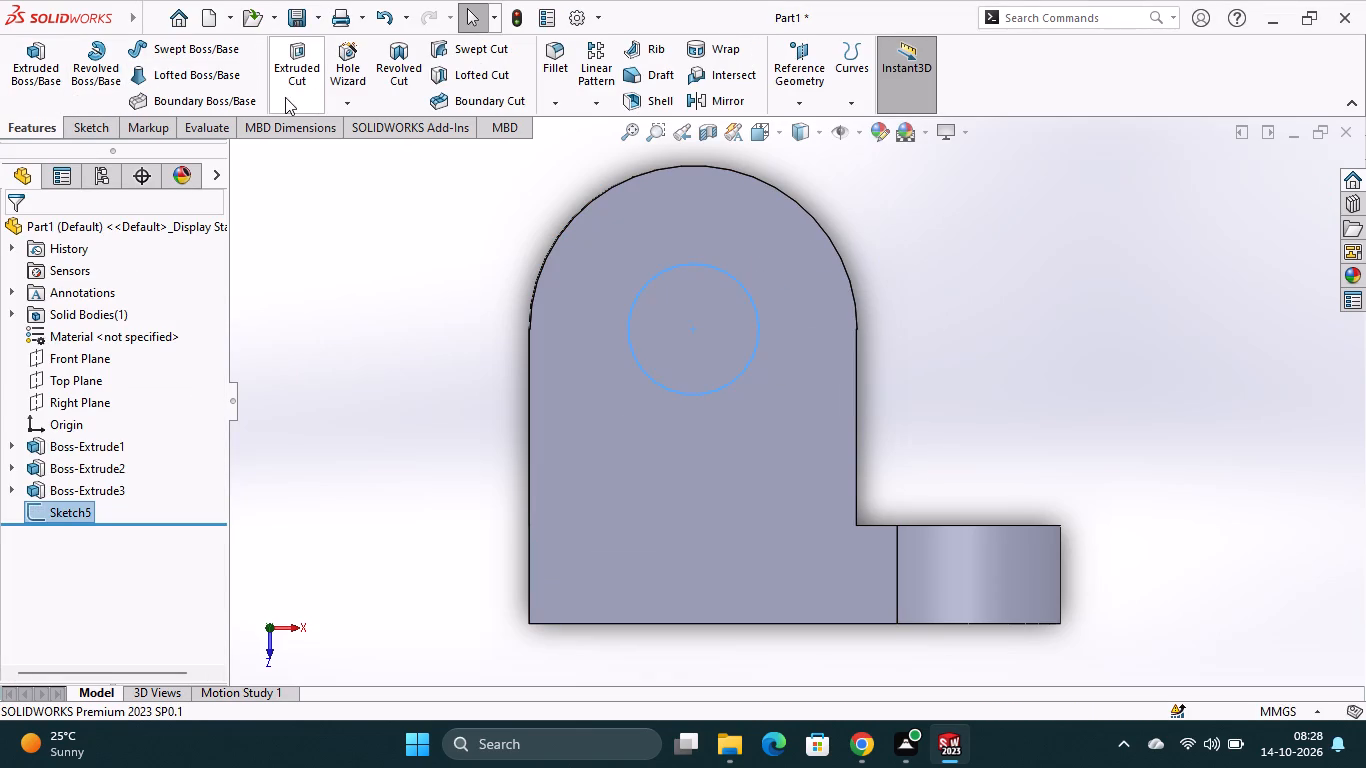
# Cut-extrude the 16 mm circle Through All so the hole passes through both arched plates.
pyautogui.click(285, 96)
pyautogui.scroll(-1, 1014, 361)
pyautogui.moveTo(1014, 361); pyautogui.dragTo(1002, 369, button='middle')
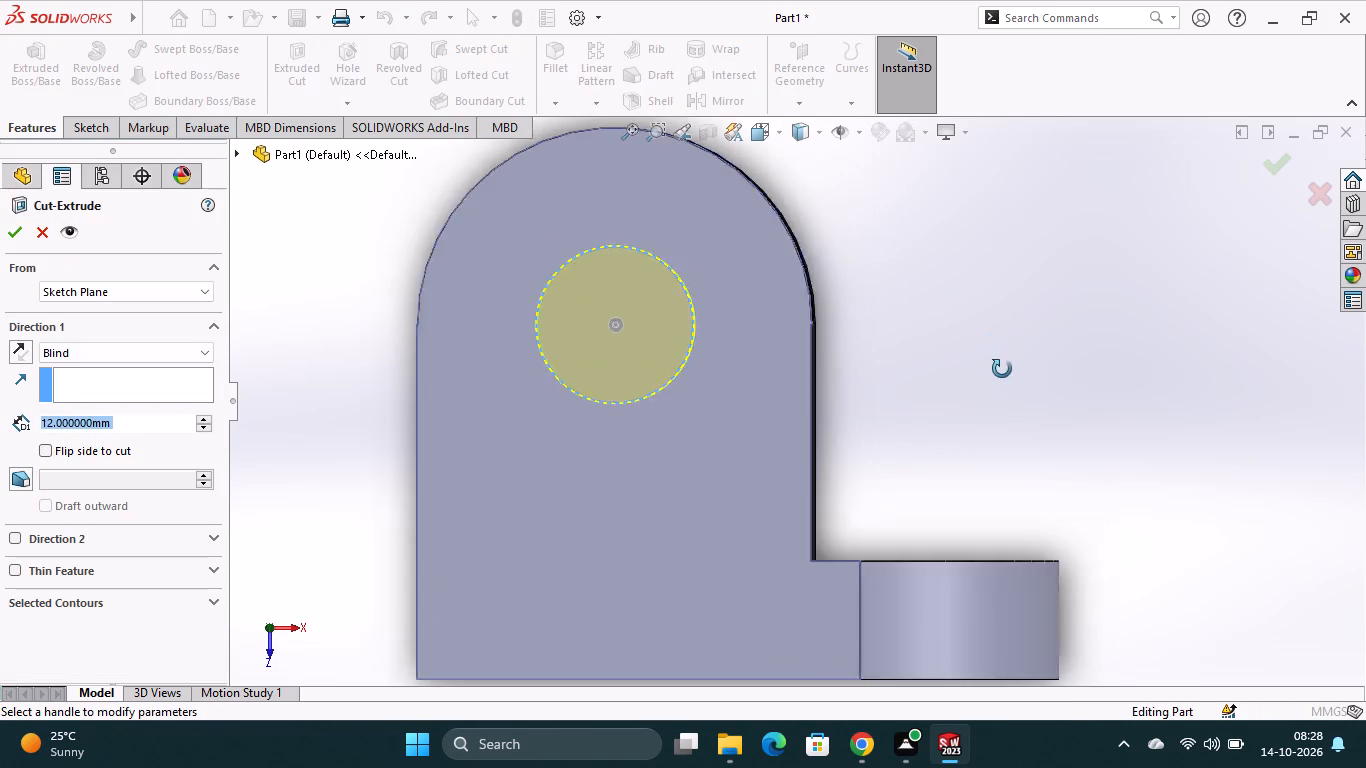
pyautogui.moveTo(1002, 369); pyautogui.dragTo(882, 410, button='middle')
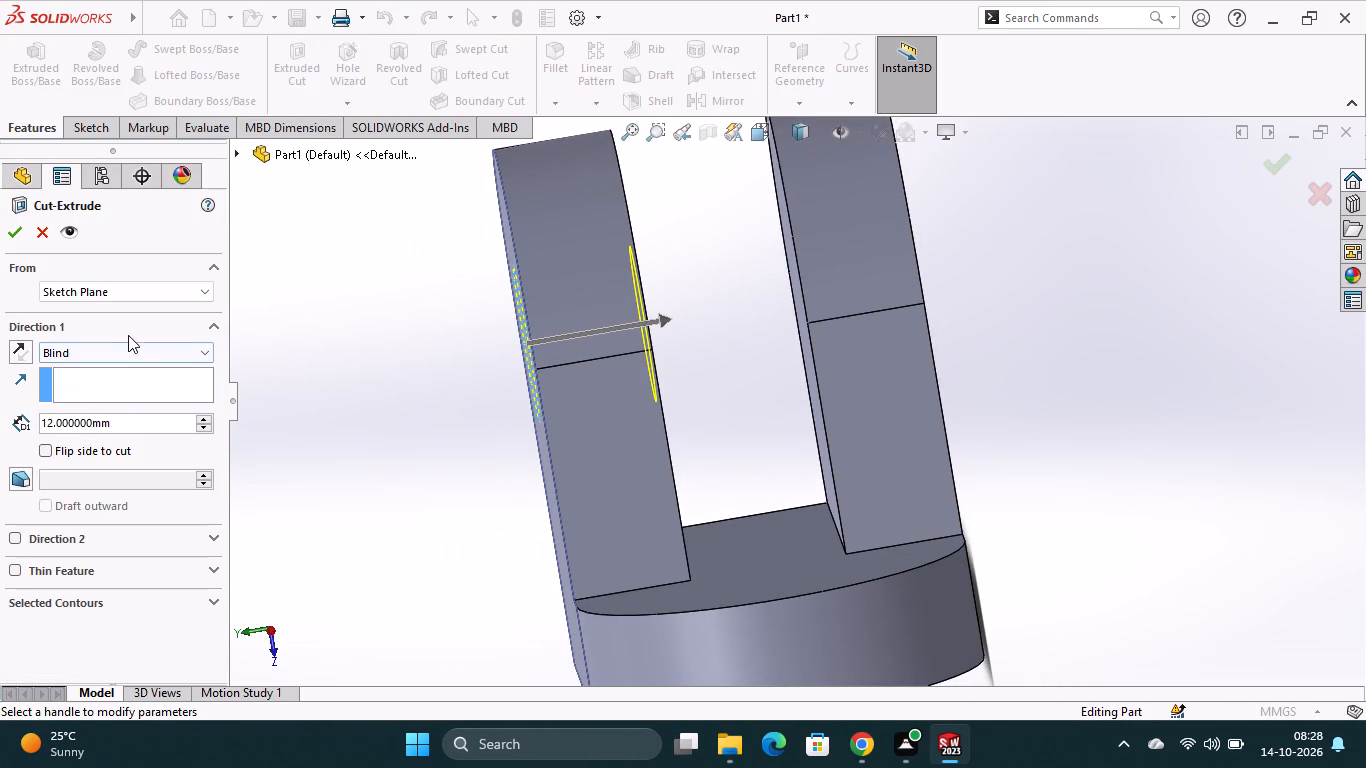
pyautogui.click(135, 349)
pyautogui.click(124, 381)
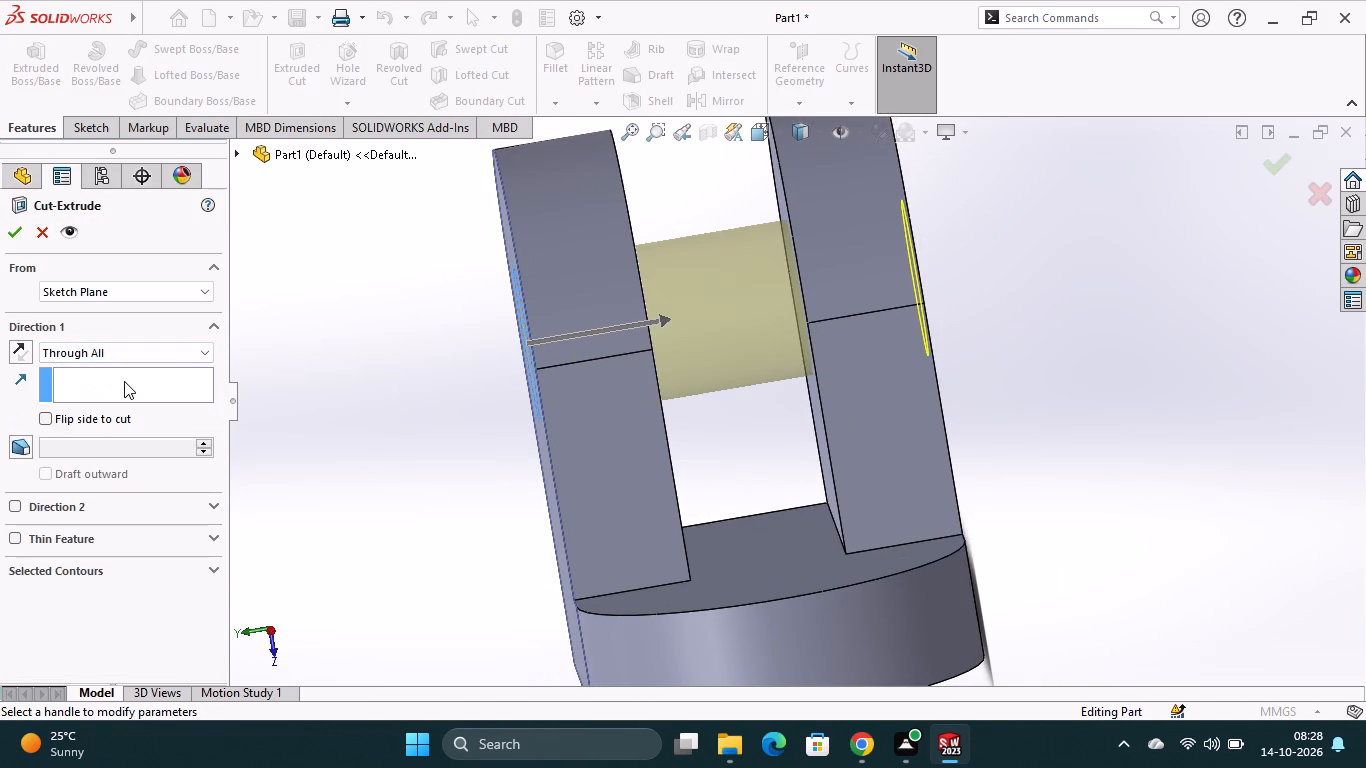
pyautogui.click(25, 233)
# Start a sketch on the part's flat U-shaped end face and draw a corner rectangle about 25 by 38 mm outward from the base's underside corner.
pyautogui.moveTo(961, 387); pyautogui.dragTo(1027, 383, button='middle')
pyautogui.press('Escape')
pyautogui.moveTo(999, 383); pyautogui.dragTo(1000, 383, button='middle')
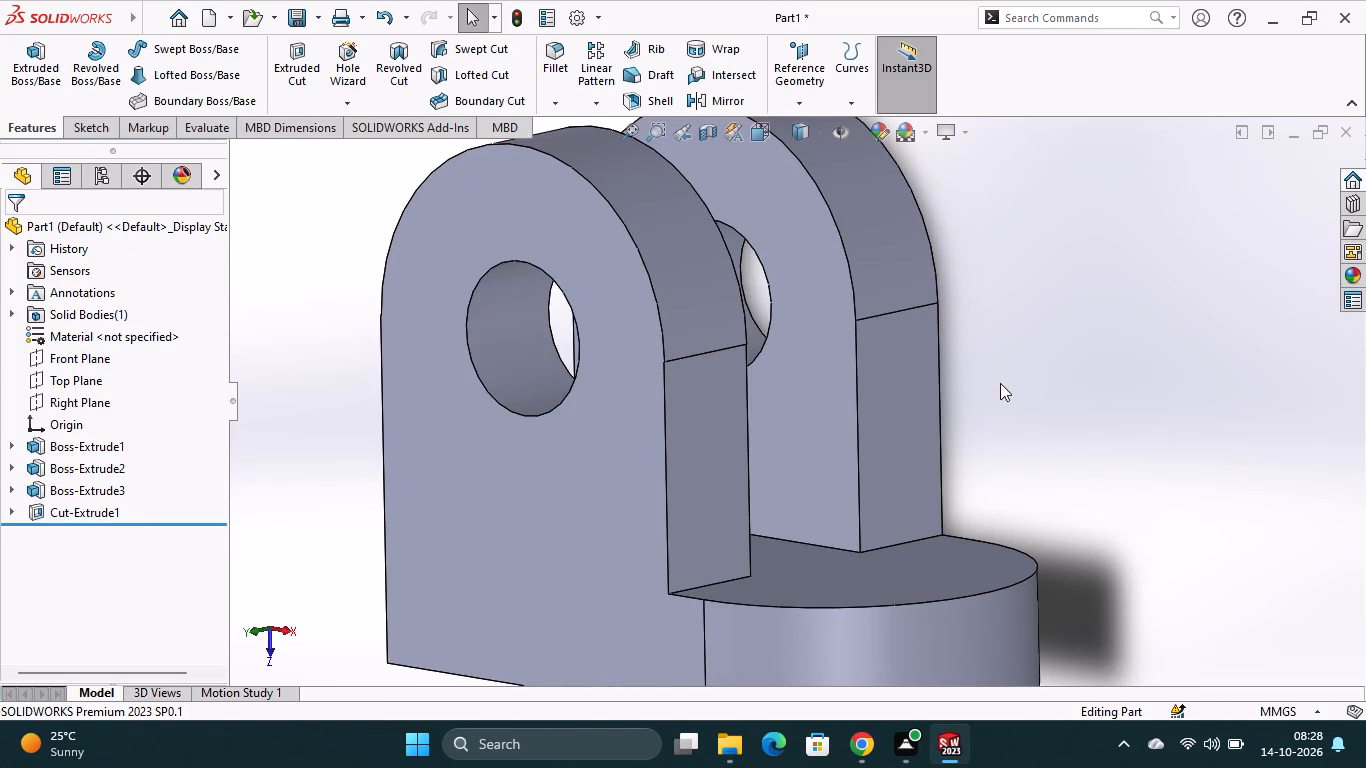
pyautogui.moveTo(1000, 383); pyautogui.dragTo(1056, 367, button='middle')
pyautogui.moveTo(1079, 449); pyautogui.dragTo(1074, 357, button='middle')
pyautogui.scroll(-3, 907, 447)
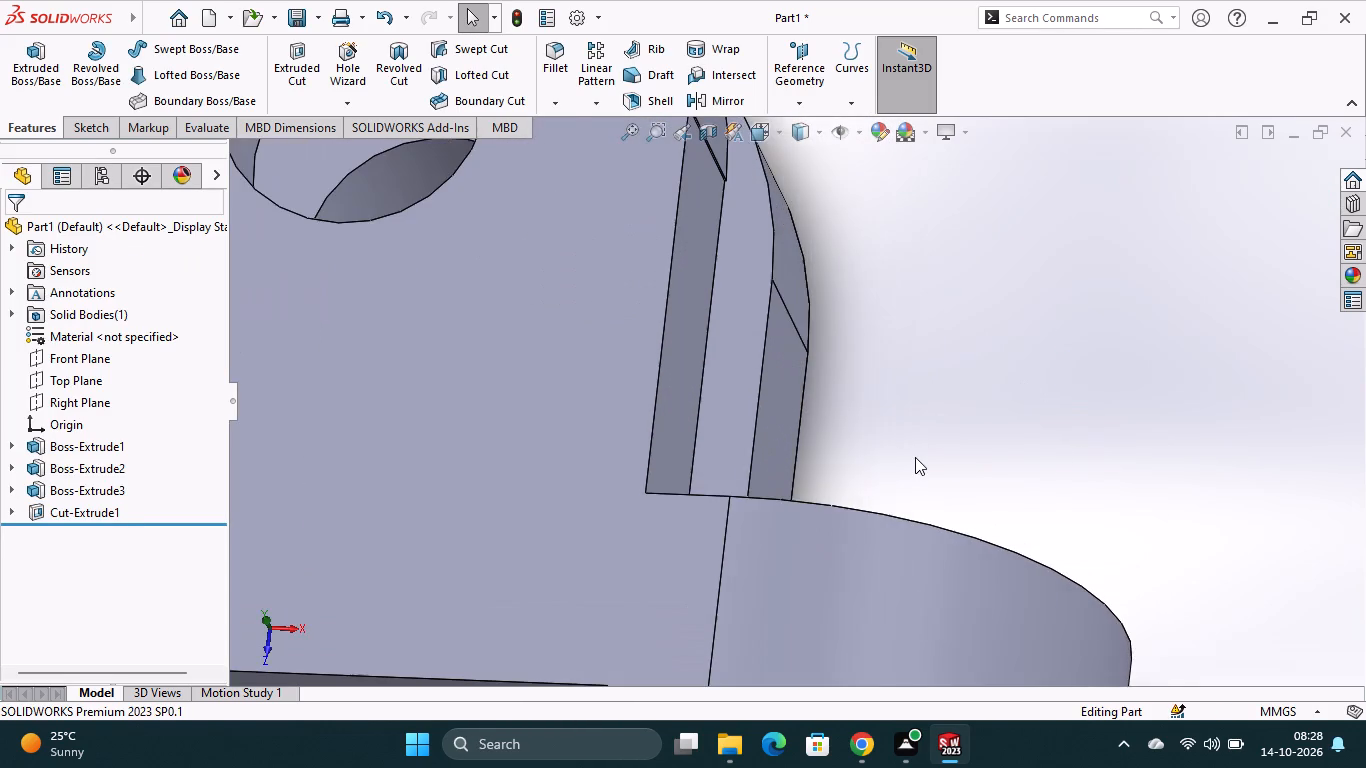
pyautogui.scroll(6, 915, 457)
pyautogui.moveTo(441, 505); pyautogui.dragTo(524, 559, button='middle')
pyautogui.moveTo(547, 554); pyautogui.dragTo(555, 554, button='middle')
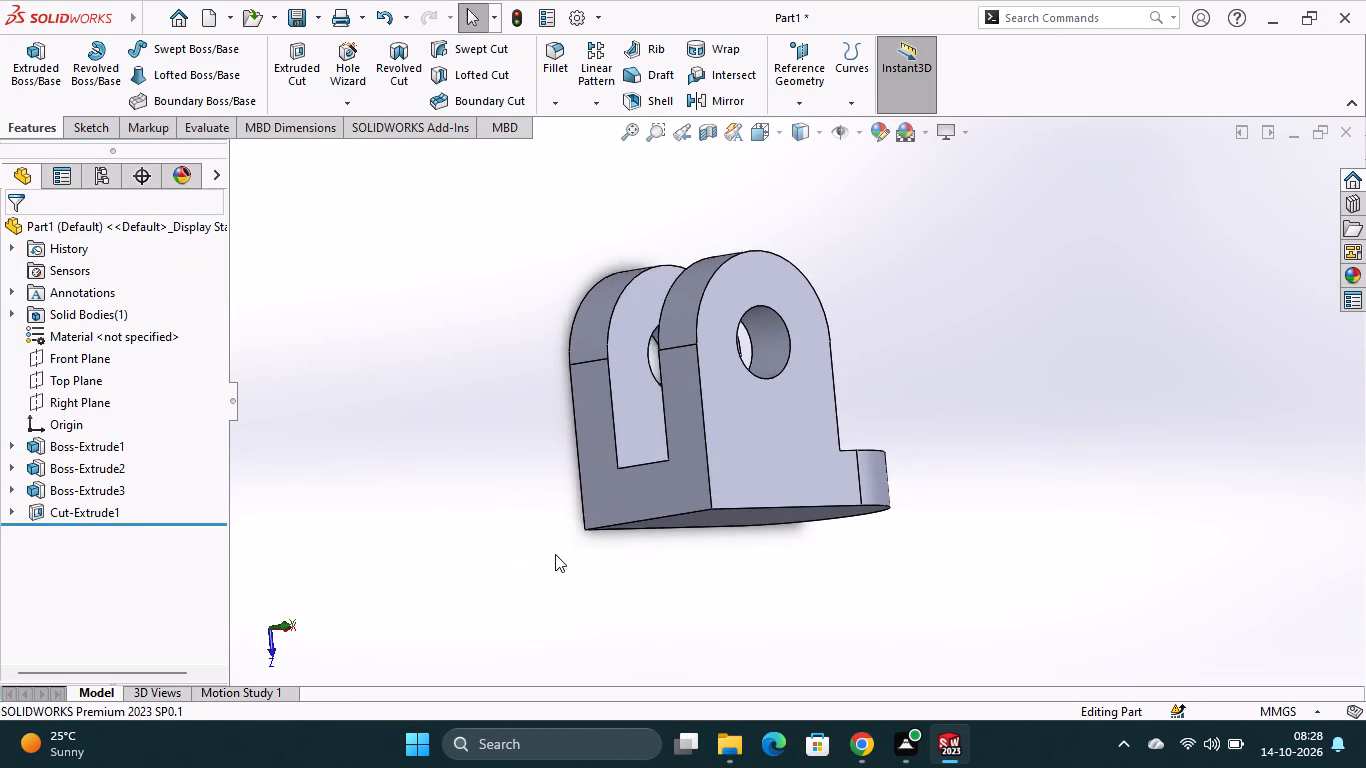
pyautogui.moveTo(555, 554); pyautogui.dragTo(613, 548, button='middle')
pyautogui.click(770, 489)
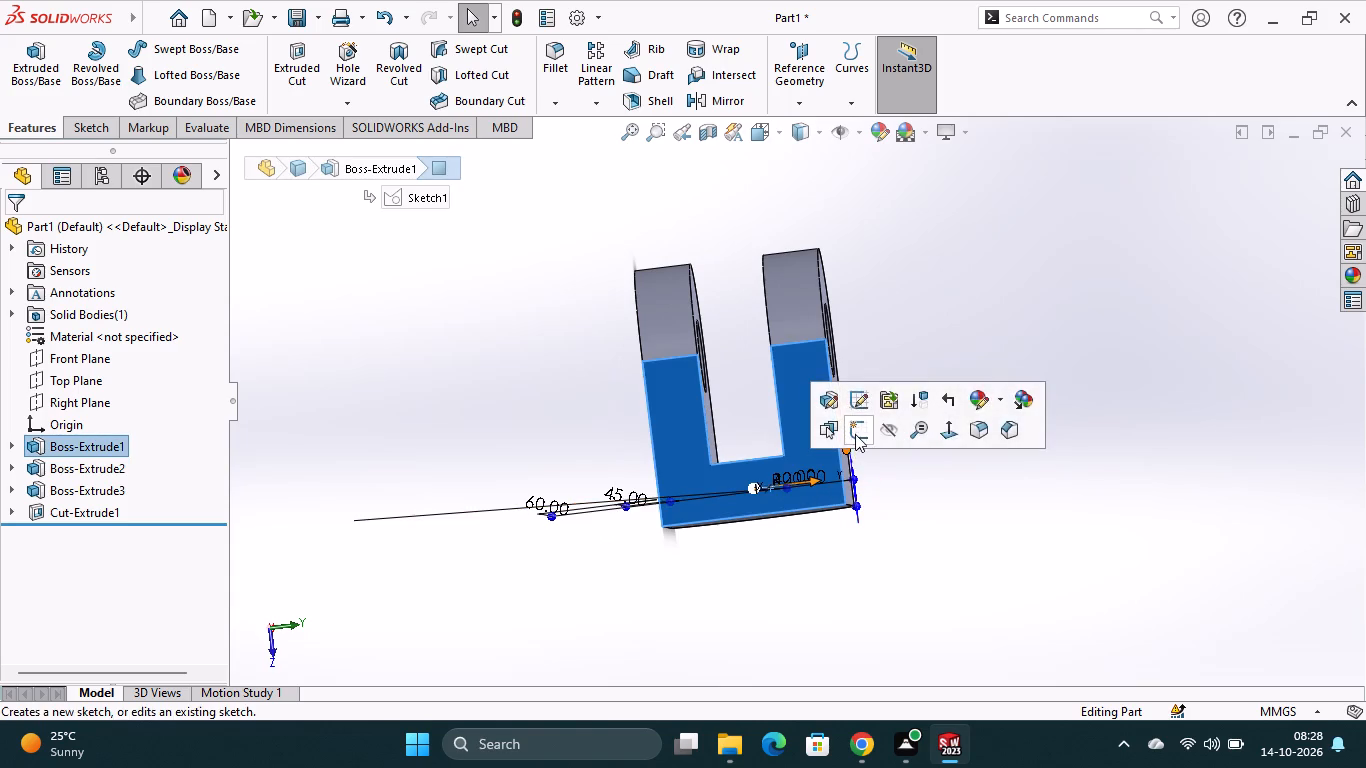
pyautogui.click(855, 433)
pyautogui.scroll(2, 1077, 479)
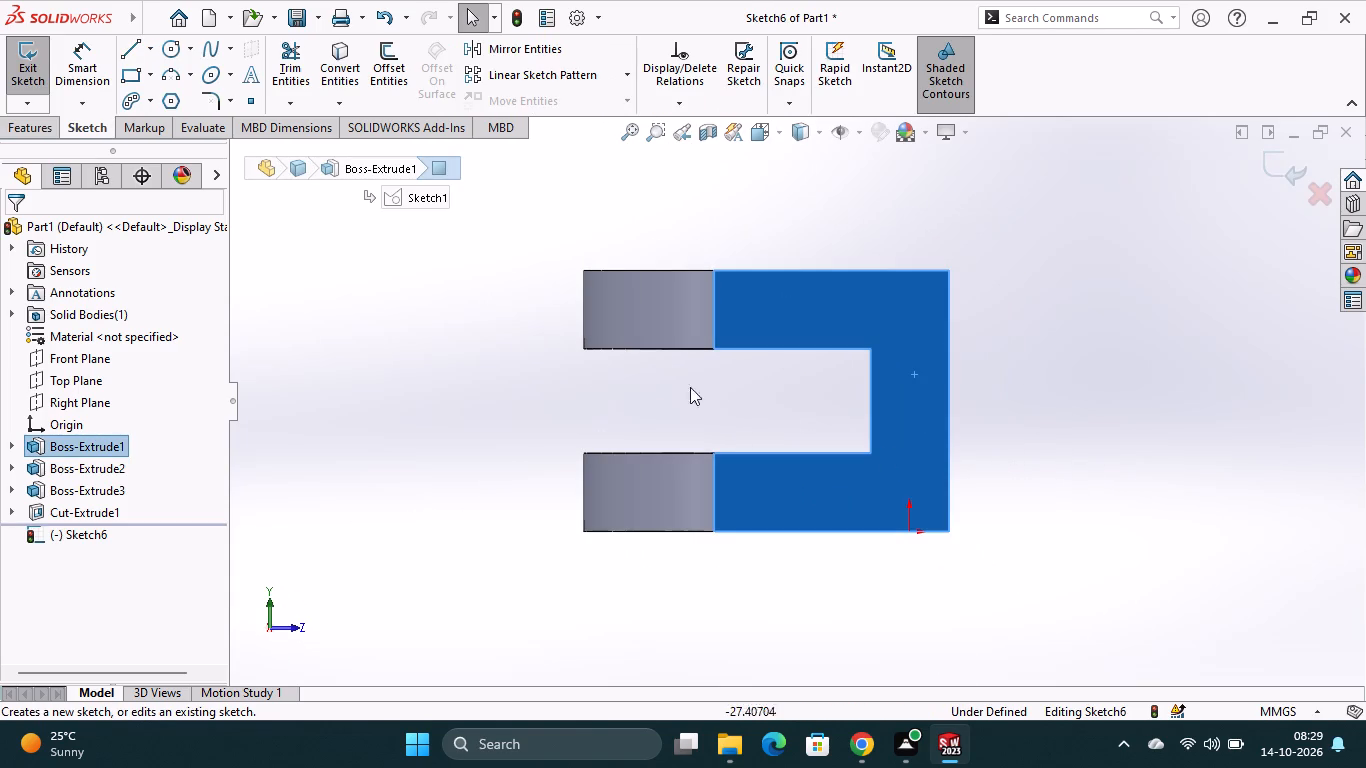
pyautogui.click(133, 72)
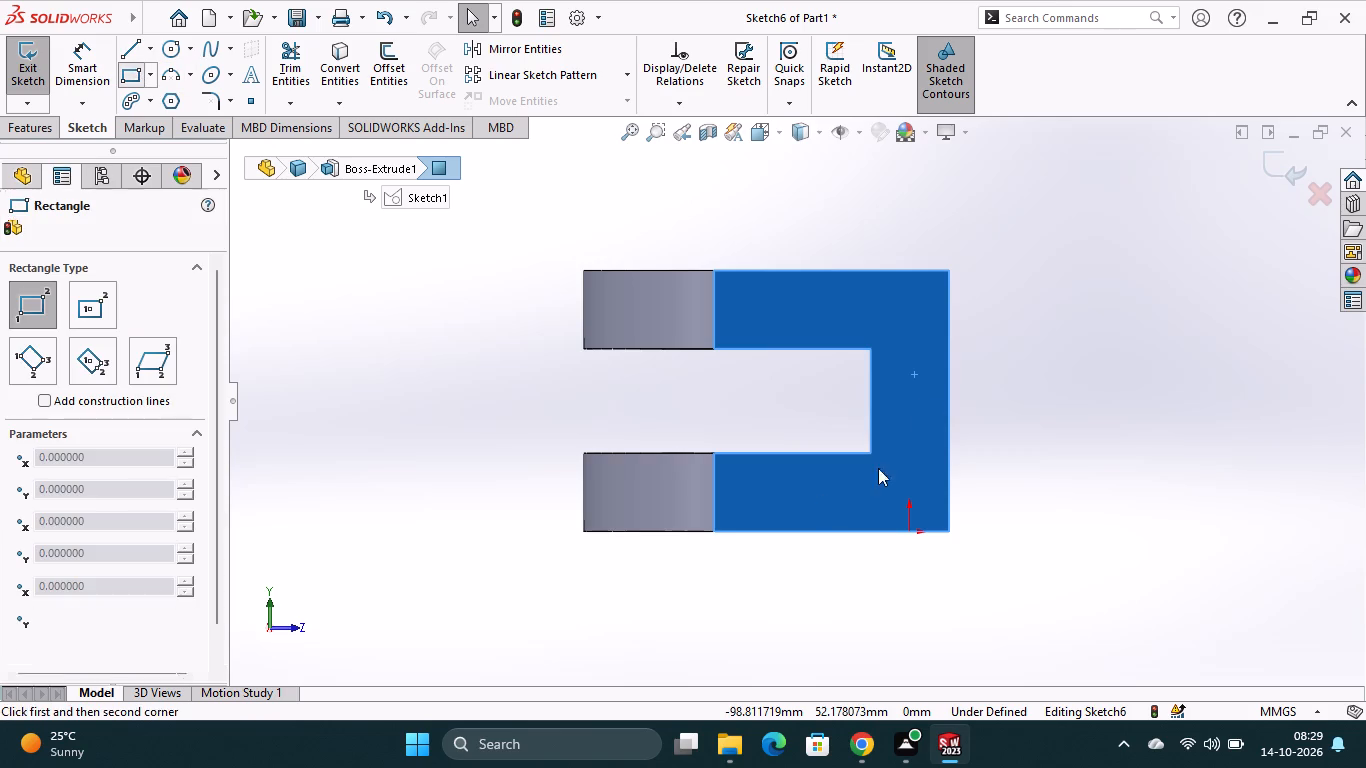
pyautogui.click(950, 272)
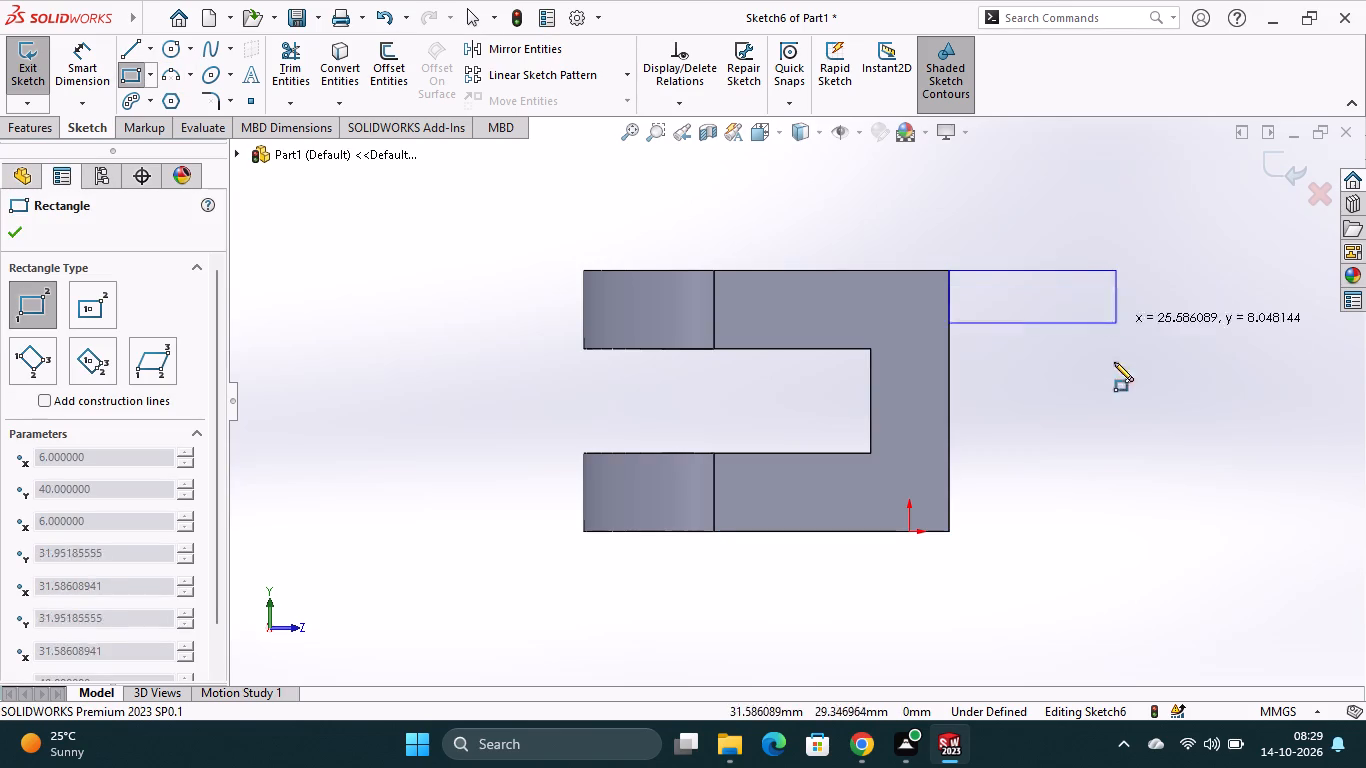
pyautogui.click(1114, 520)
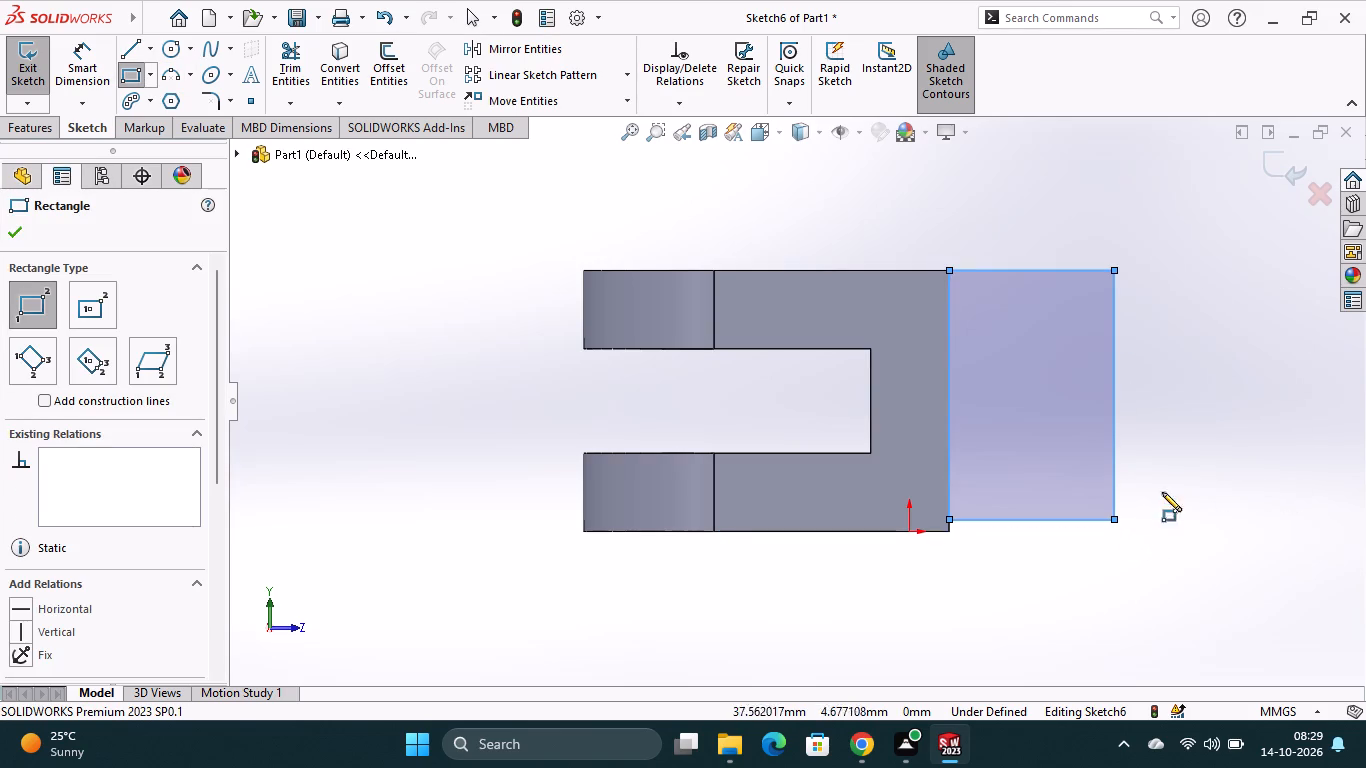
# Draw a circle centred on the midpoint of the rectangle's outer side, with its radius reaching that side's corner.
pyautogui.click(172, 51)
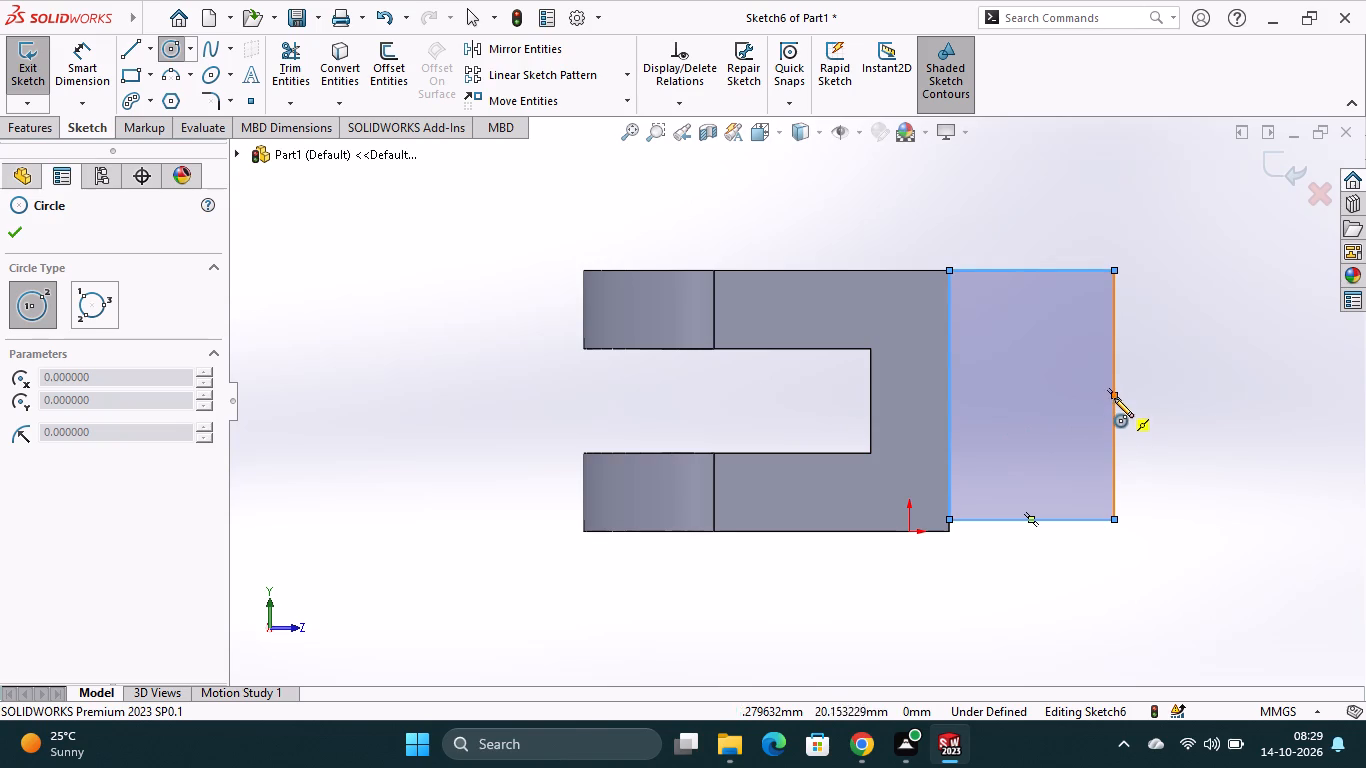
pyautogui.click(1114, 397)
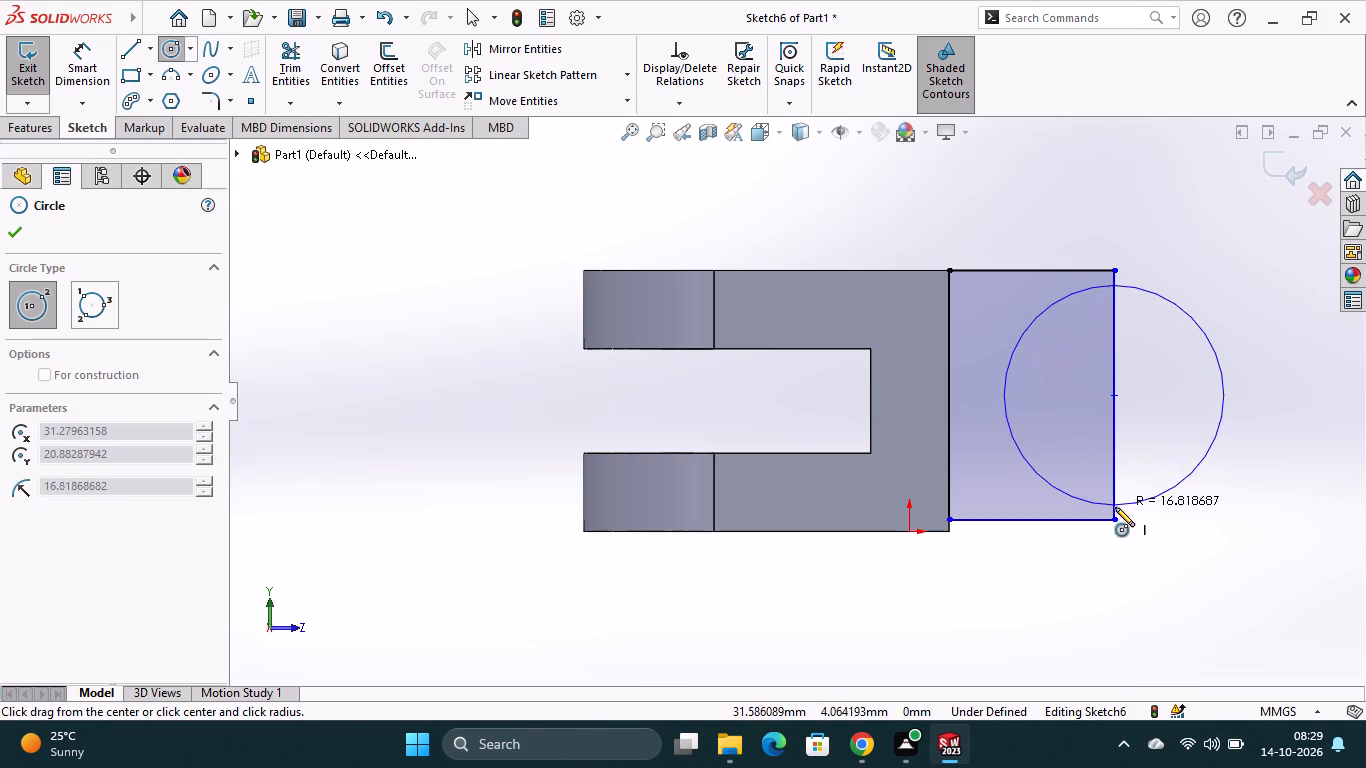
pyautogui.click(1116, 518)
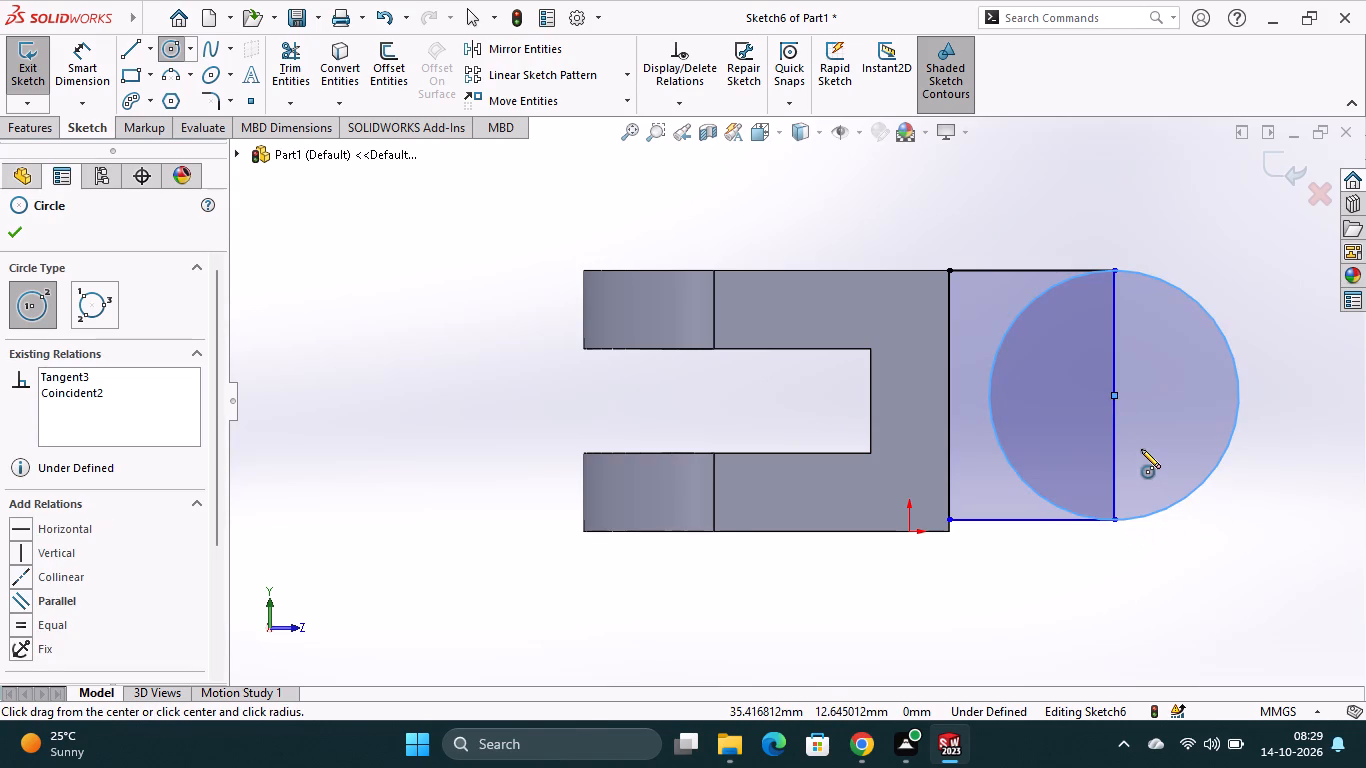
pyautogui.press('Escape')
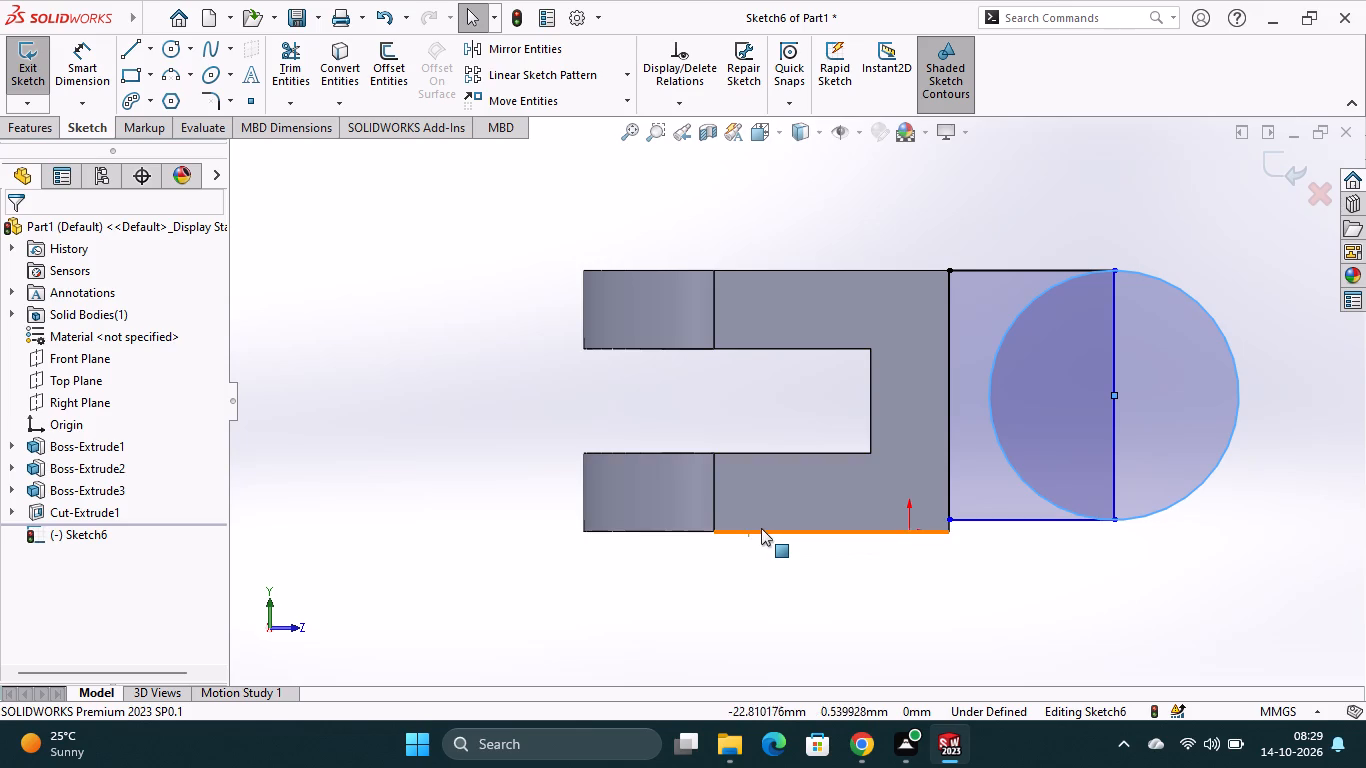
# Add a Collinear relation between the rectangle side nearest the sketch origin and the adjacent outer edge of the U-shaped face.
pyautogui.keyDown('ctrl'); pyautogui.click(761, 528); pyautogui.keyUp('ctrl')
pyautogui.press('Escape')
pyautogui.press('Escape')
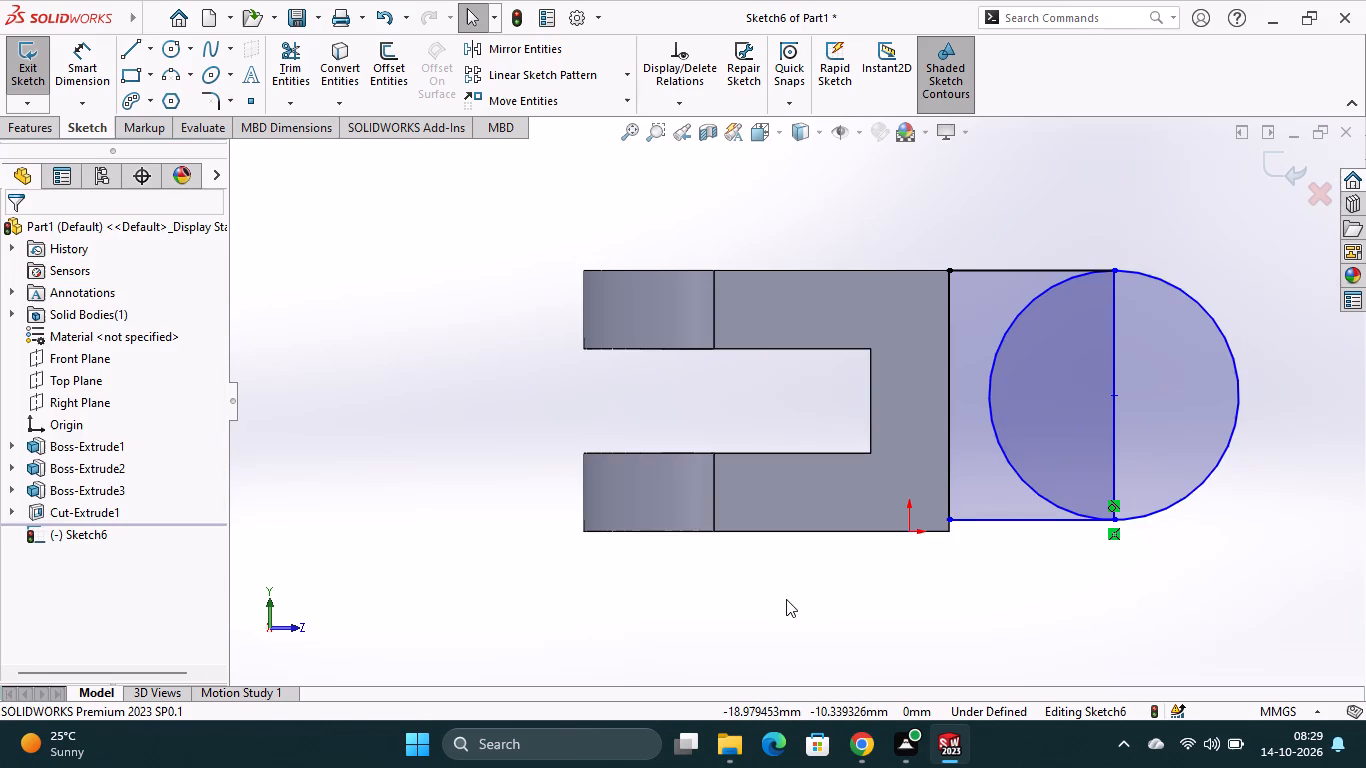
pyautogui.keyDown('ctrl'); pyautogui.click(819, 533); pyautogui.keyUp('ctrl')
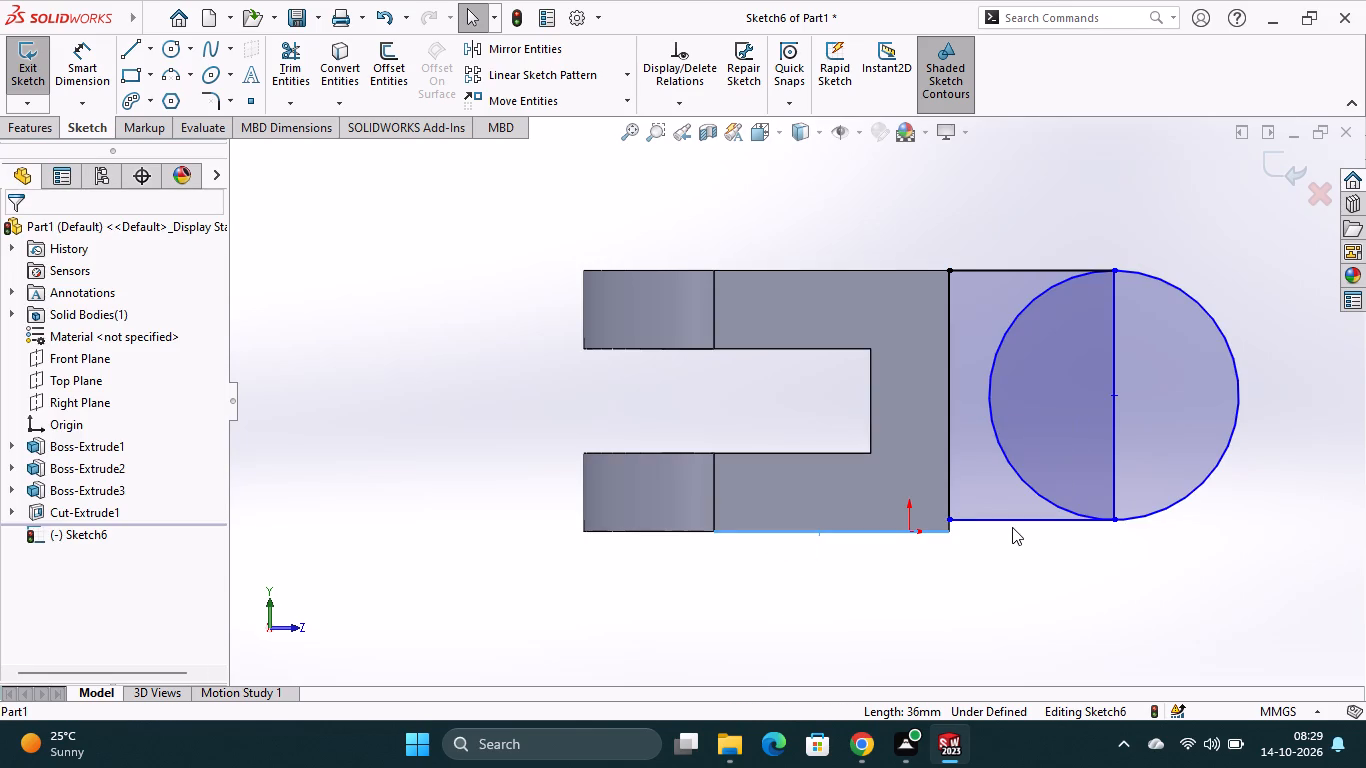
pyautogui.keyDown('ctrl'); pyautogui.click(1013, 524); pyautogui.keyUp('ctrl')
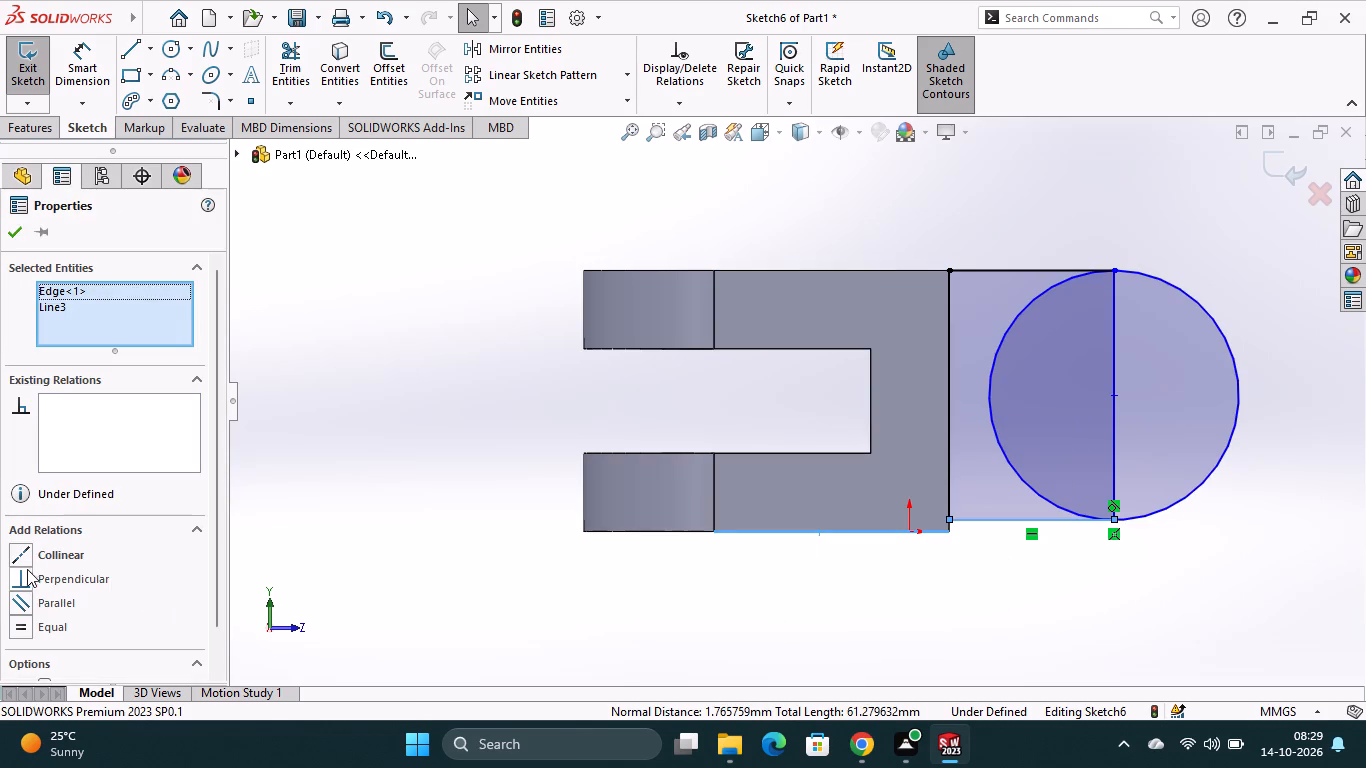
pyautogui.click(29, 559)
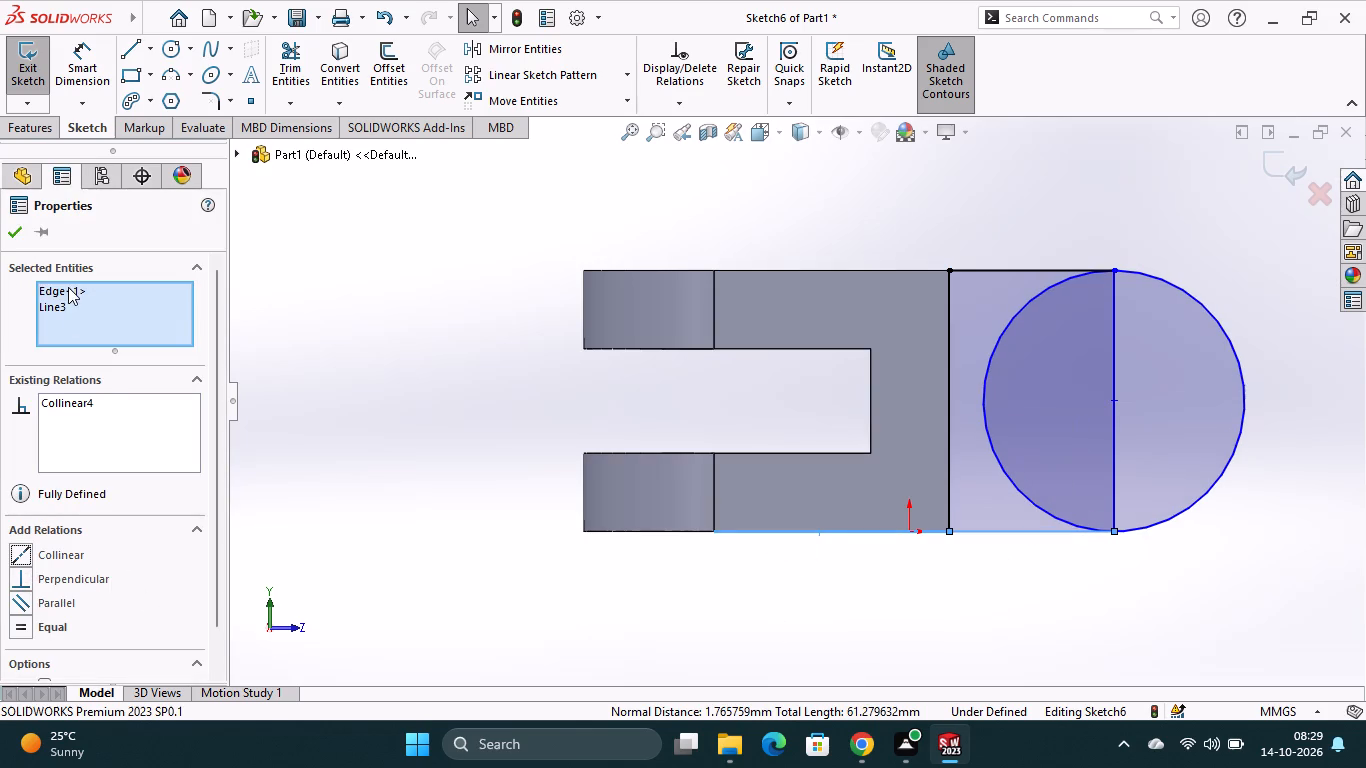
pyautogui.click(10, 232)
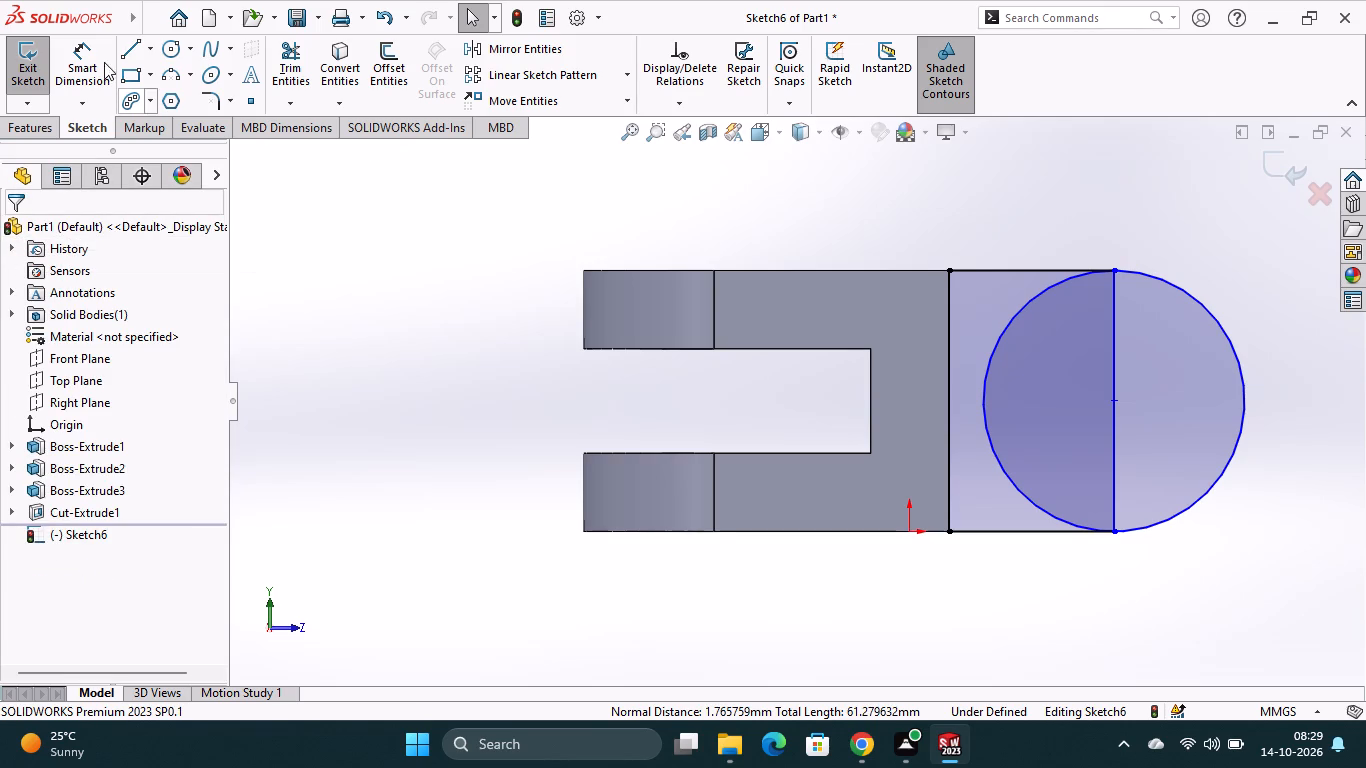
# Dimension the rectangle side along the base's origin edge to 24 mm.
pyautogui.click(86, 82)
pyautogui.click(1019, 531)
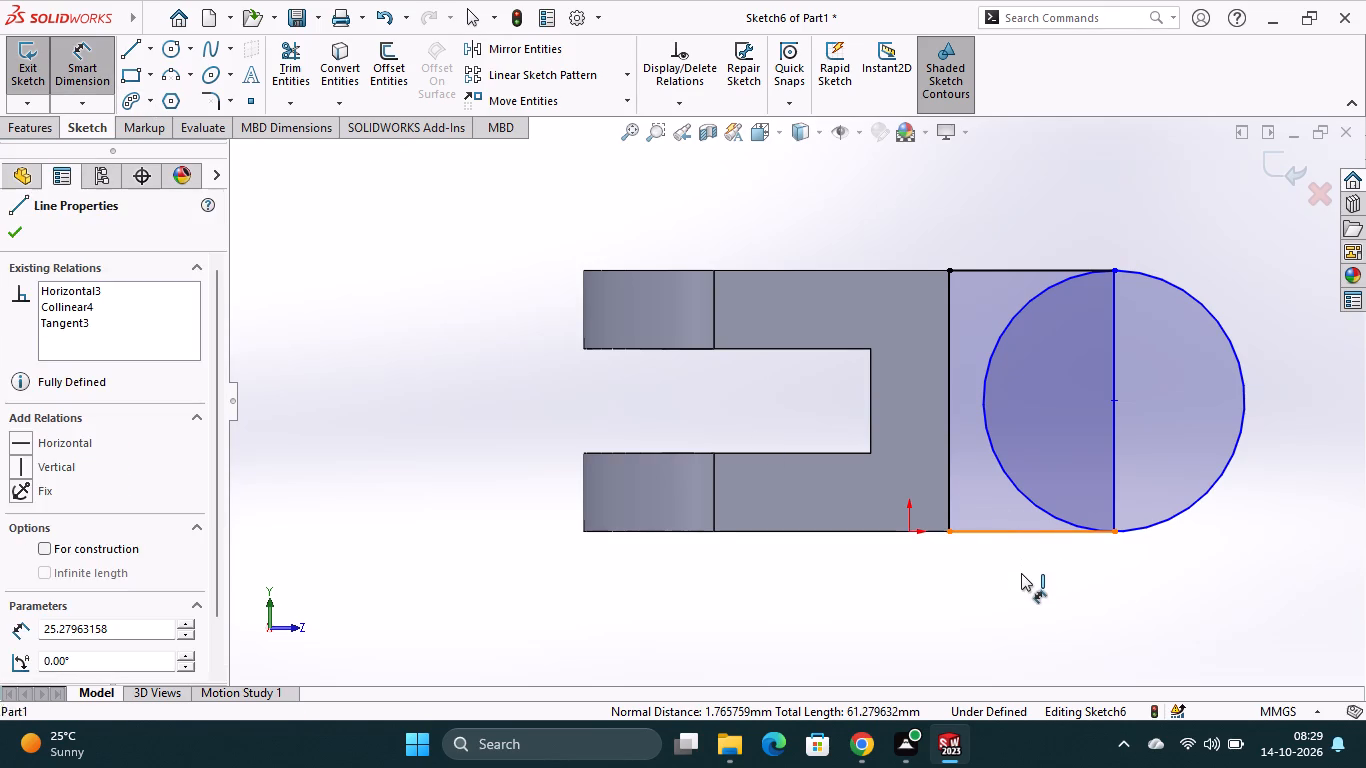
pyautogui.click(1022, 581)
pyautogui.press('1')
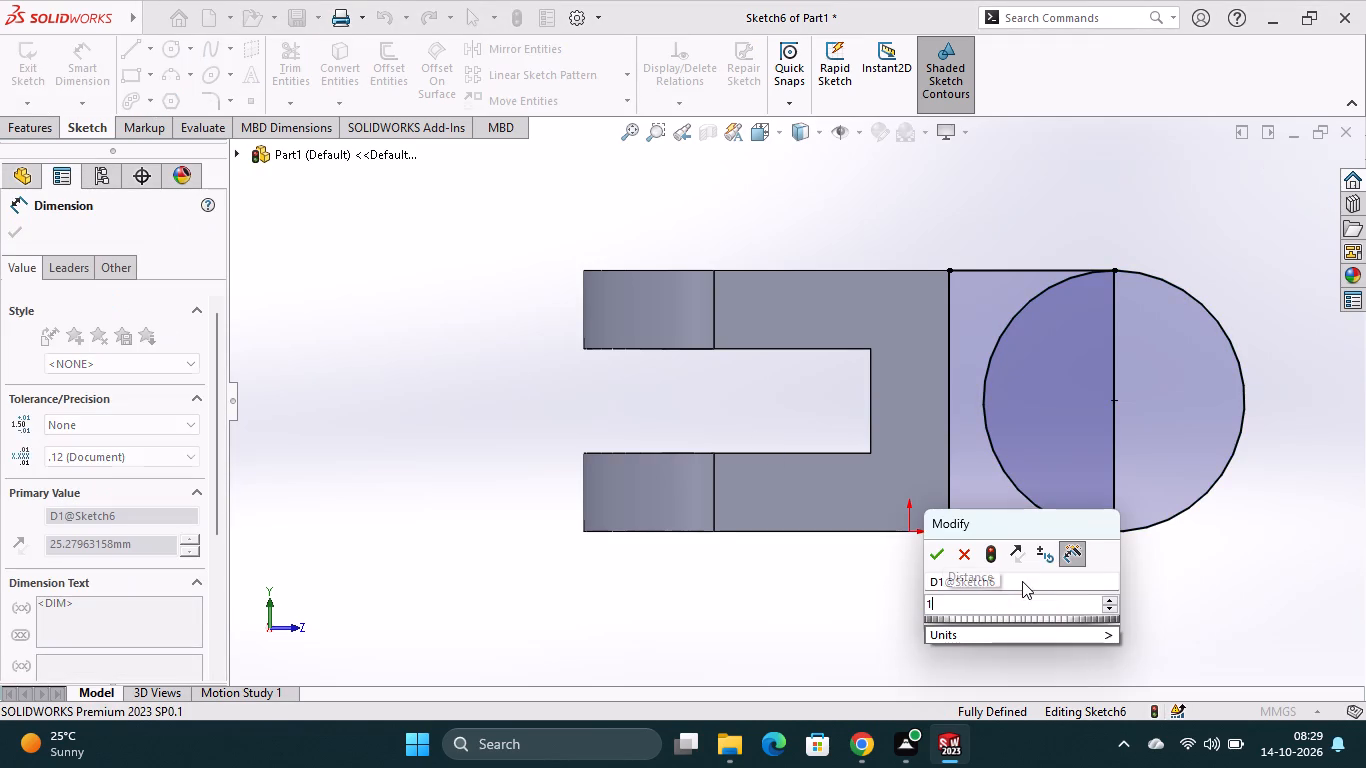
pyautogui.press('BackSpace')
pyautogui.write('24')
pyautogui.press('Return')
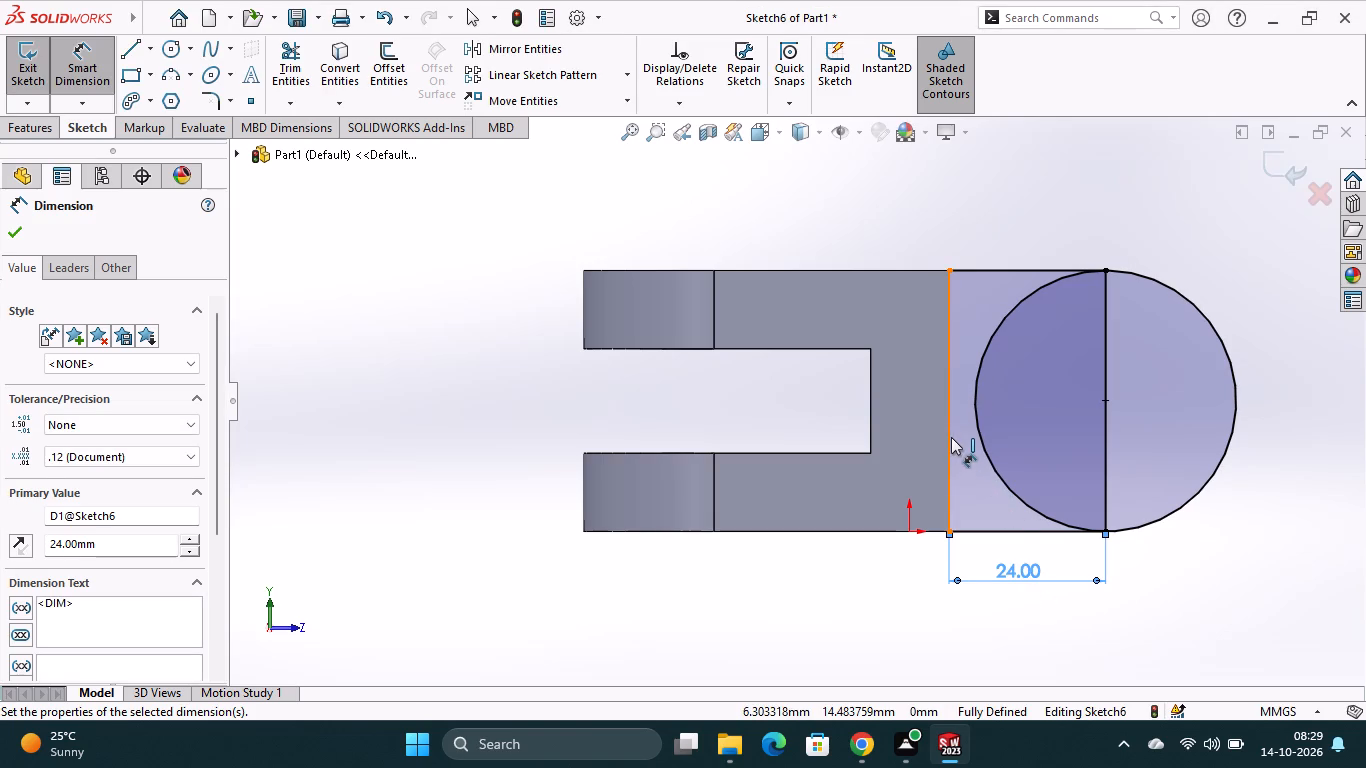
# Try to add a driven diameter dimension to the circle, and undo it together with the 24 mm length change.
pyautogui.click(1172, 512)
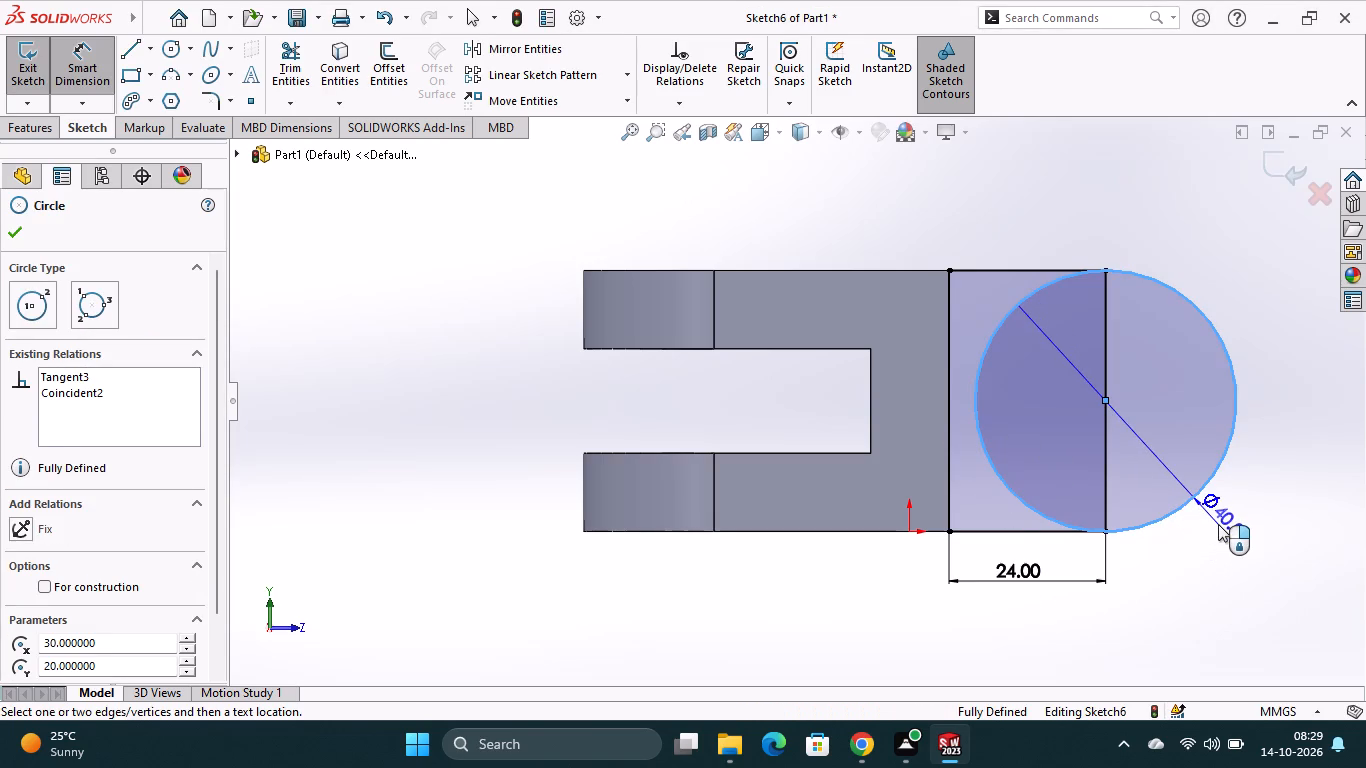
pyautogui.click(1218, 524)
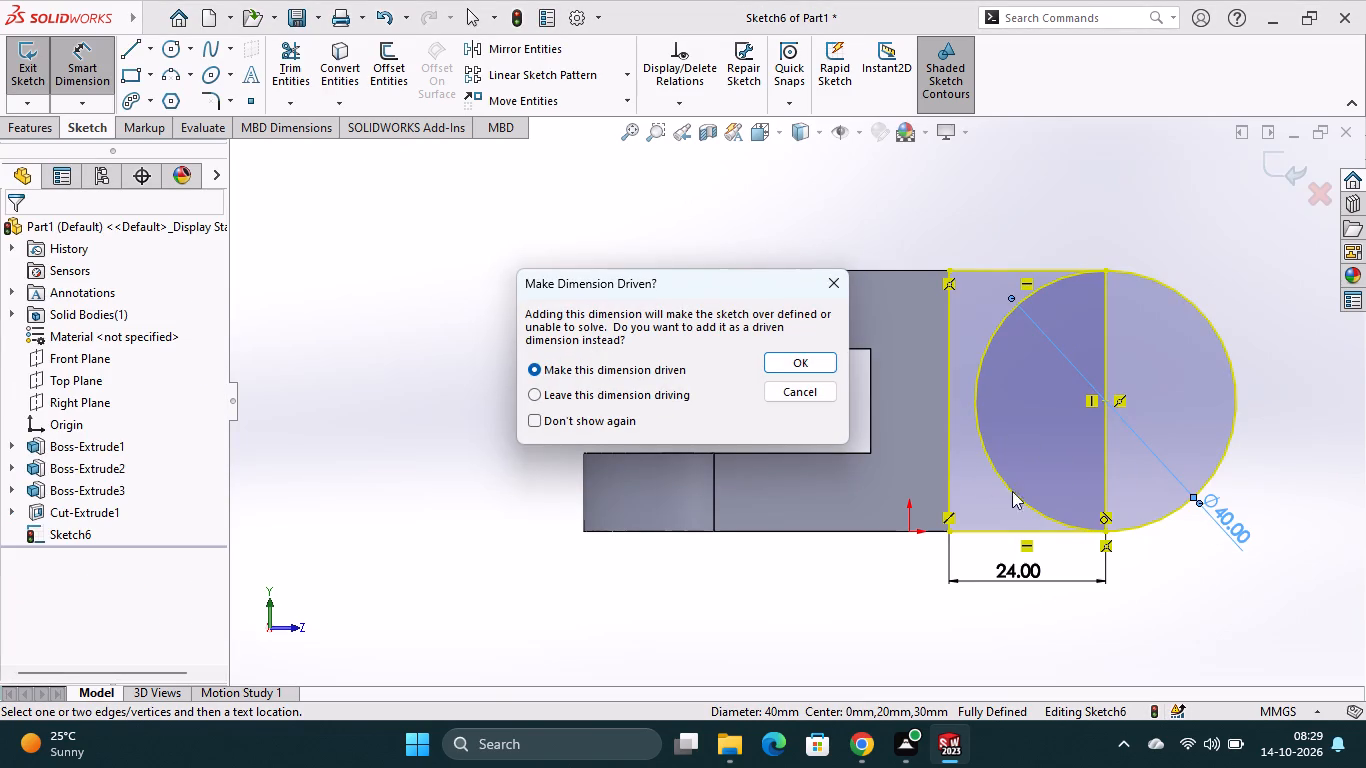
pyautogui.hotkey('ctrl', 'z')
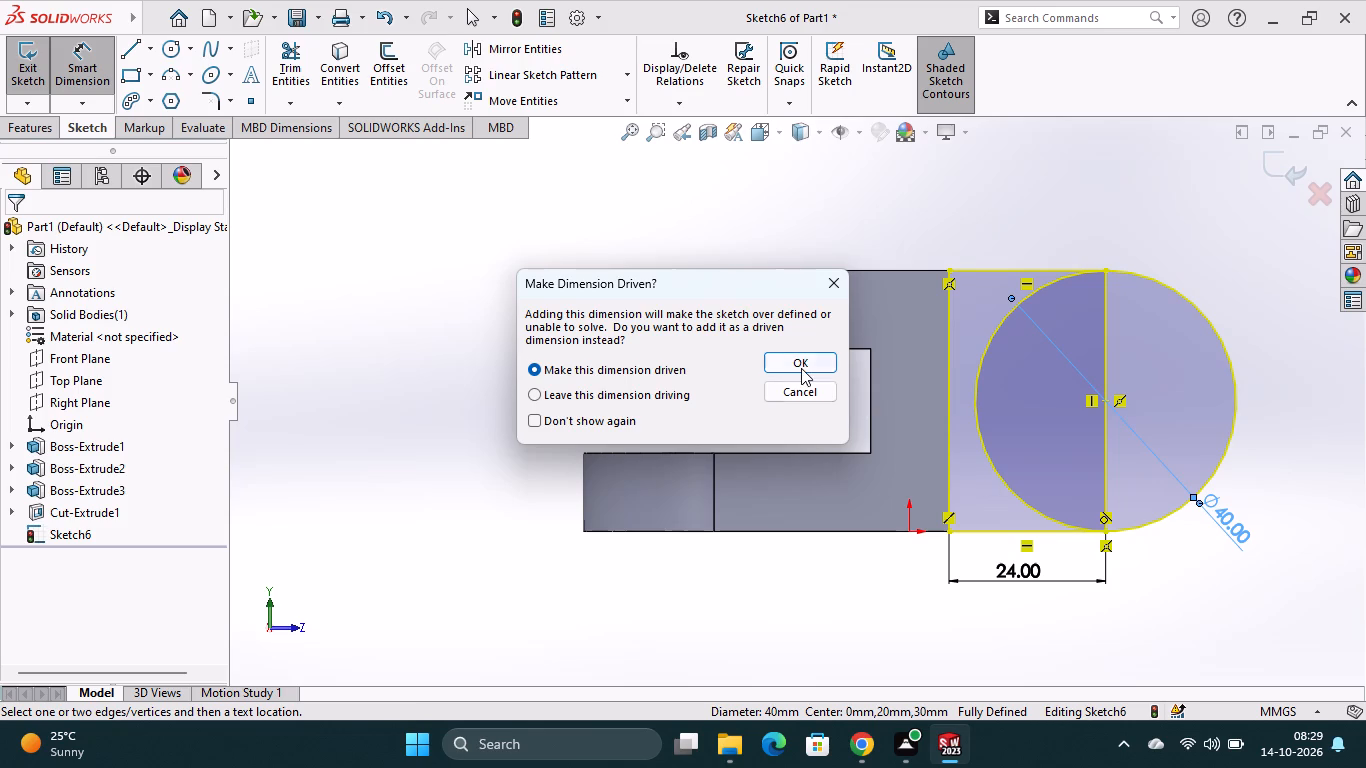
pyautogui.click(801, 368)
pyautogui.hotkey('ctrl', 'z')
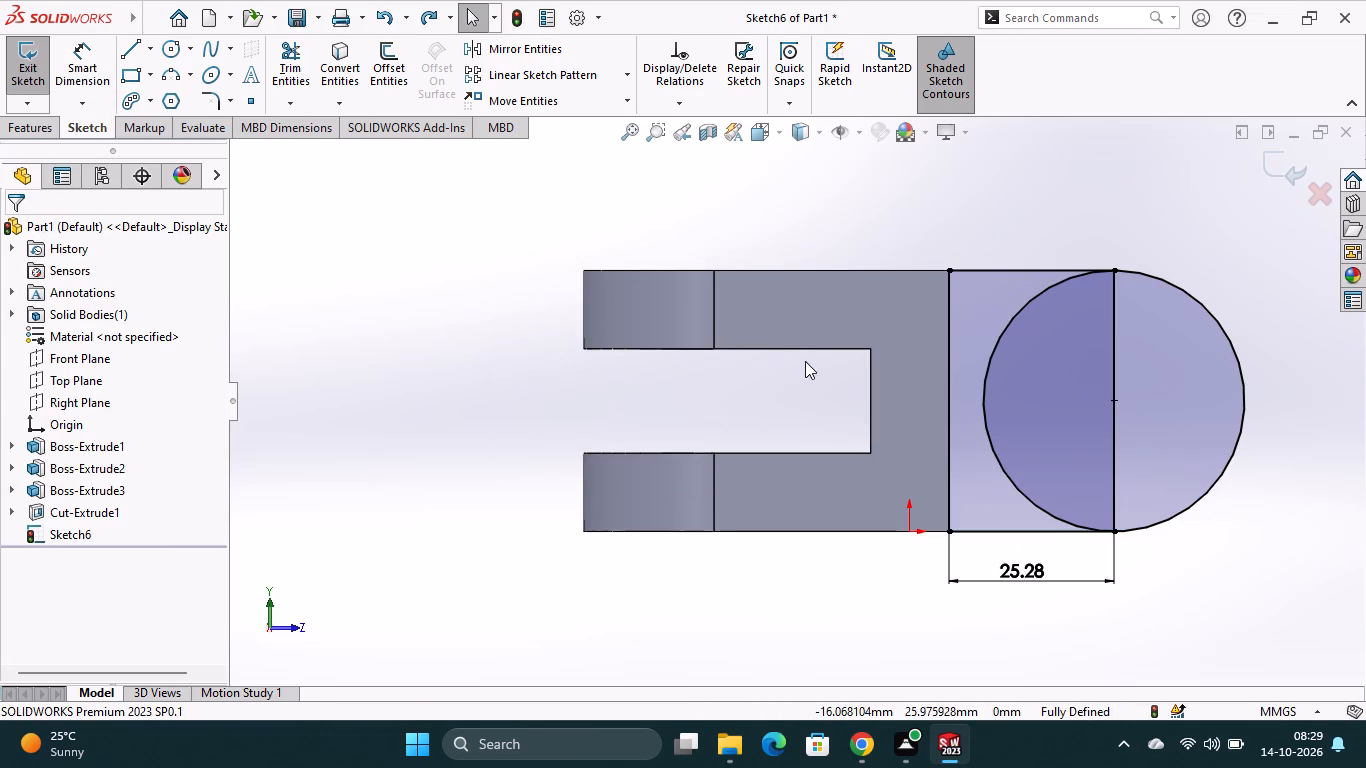
# Trim away the half of the circle inside the rectangle and the rectangle side running through the circle's centre.
pyautogui.click(299, 72)
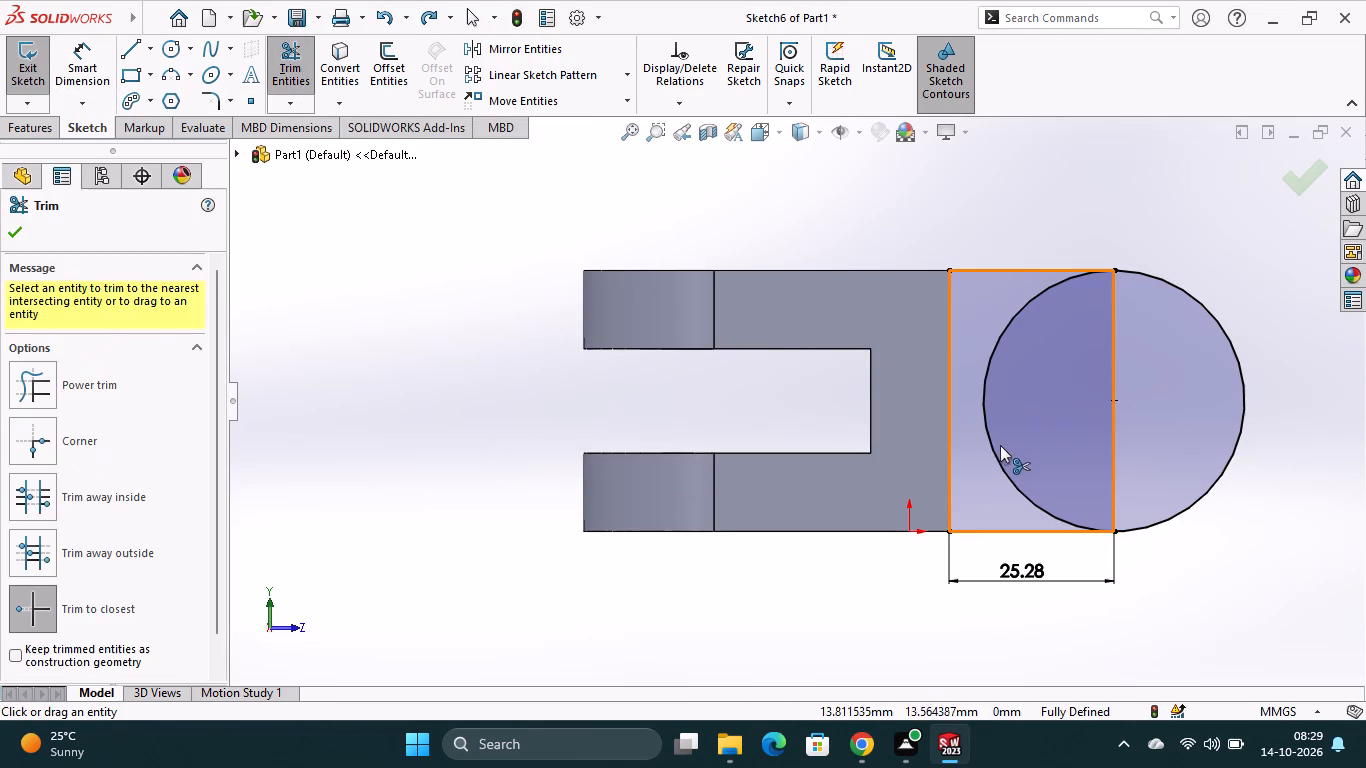
pyautogui.click(992, 454)
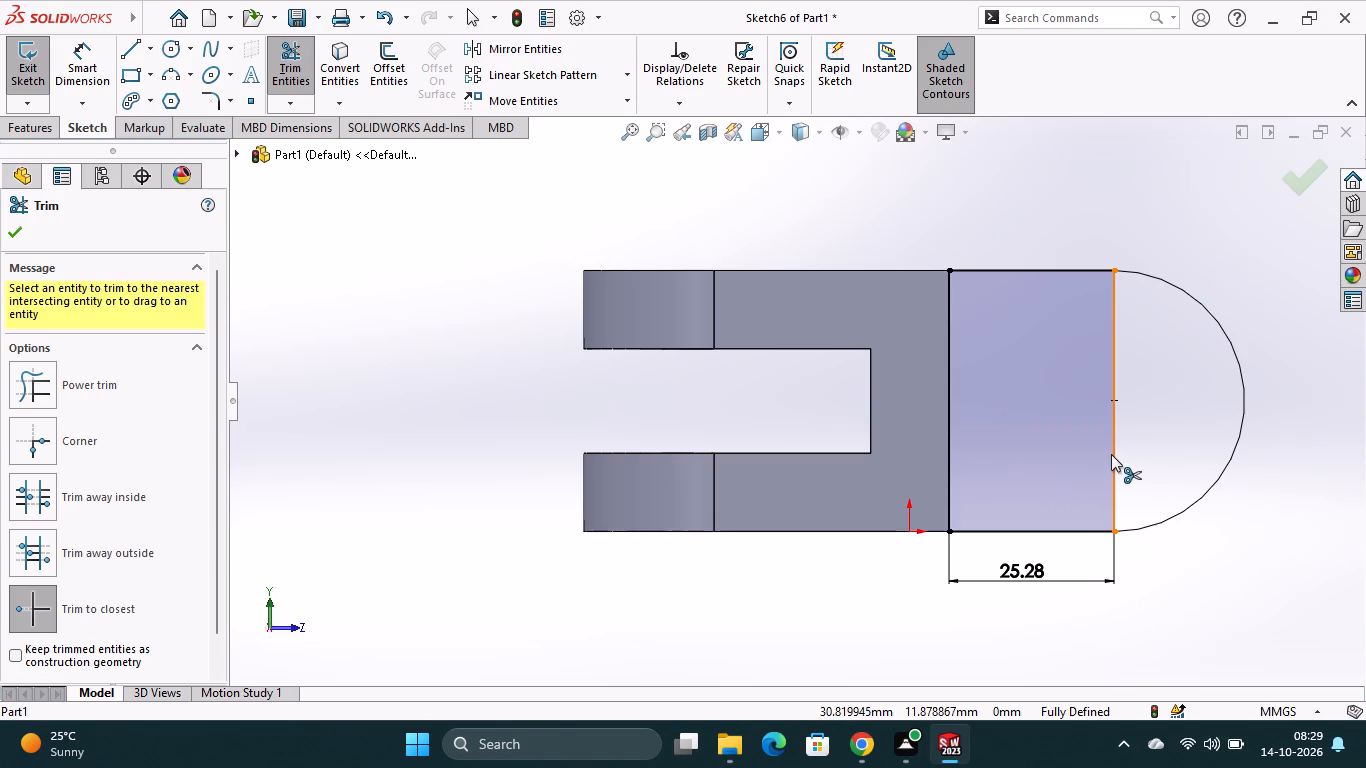
pyautogui.click(1111, 454)
pyautogui.click(747, 387)
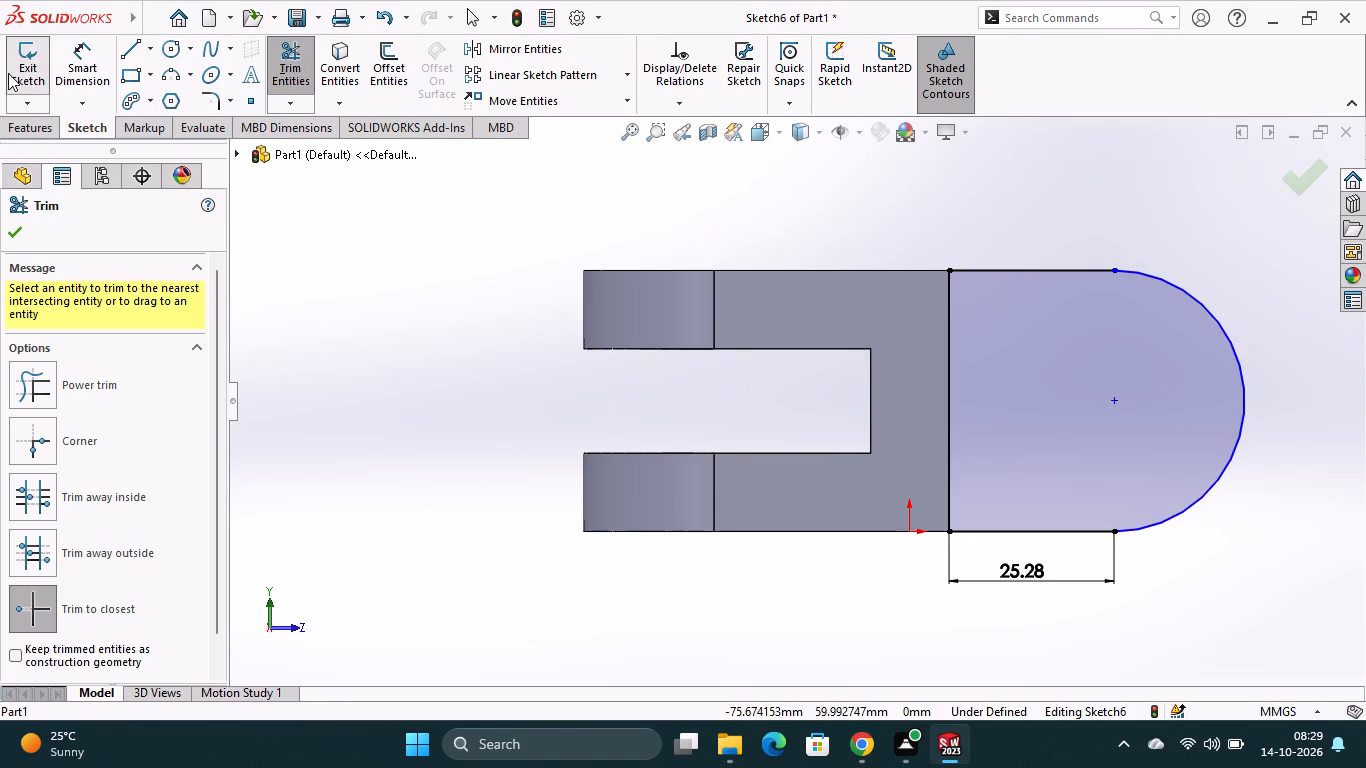
# Boss-extrude the round-ended profile 12 mm Blind in the reversed direction, toward the plates, merged with the body.
pyautogui.click(10, 124)
pyautogui.click(55, 91)
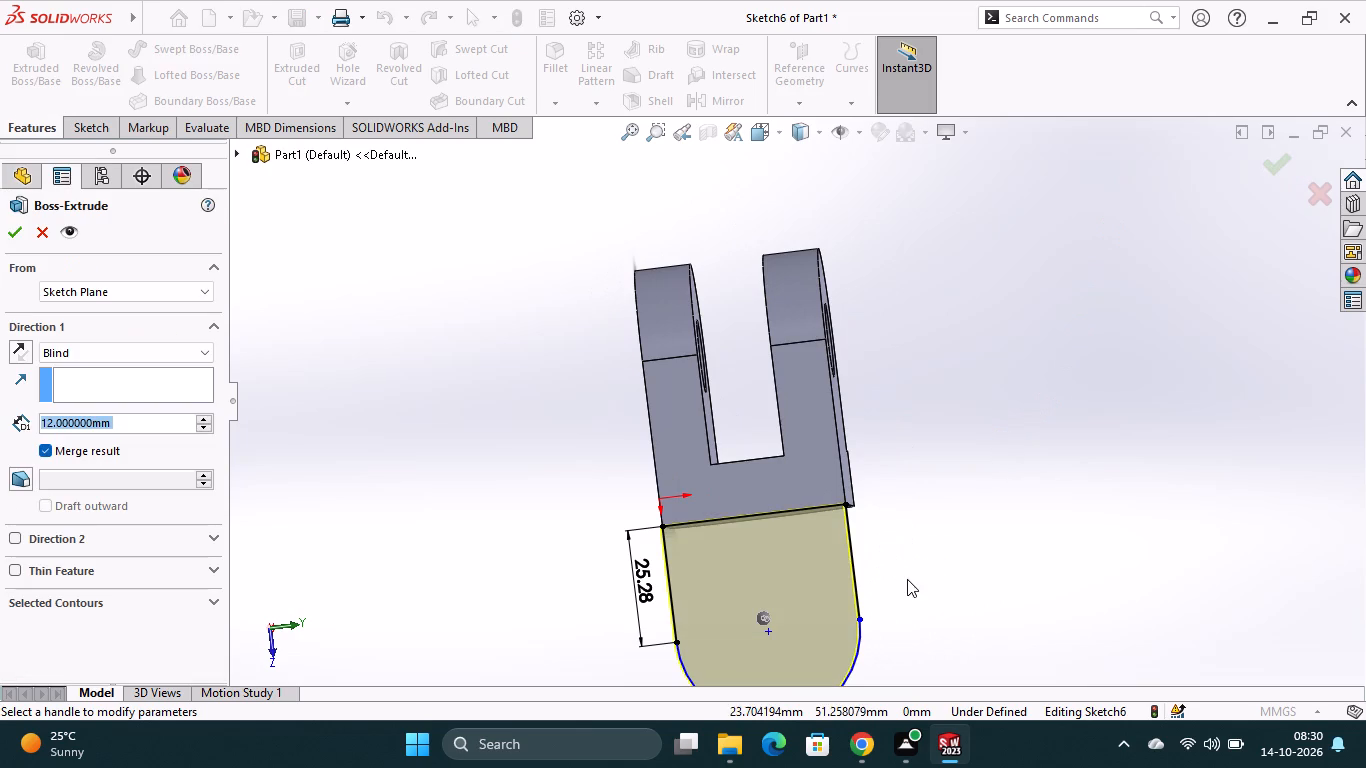
pyautogui.moveTo(973, 559); pyautogui.dragTo(924, 497, button='middle')
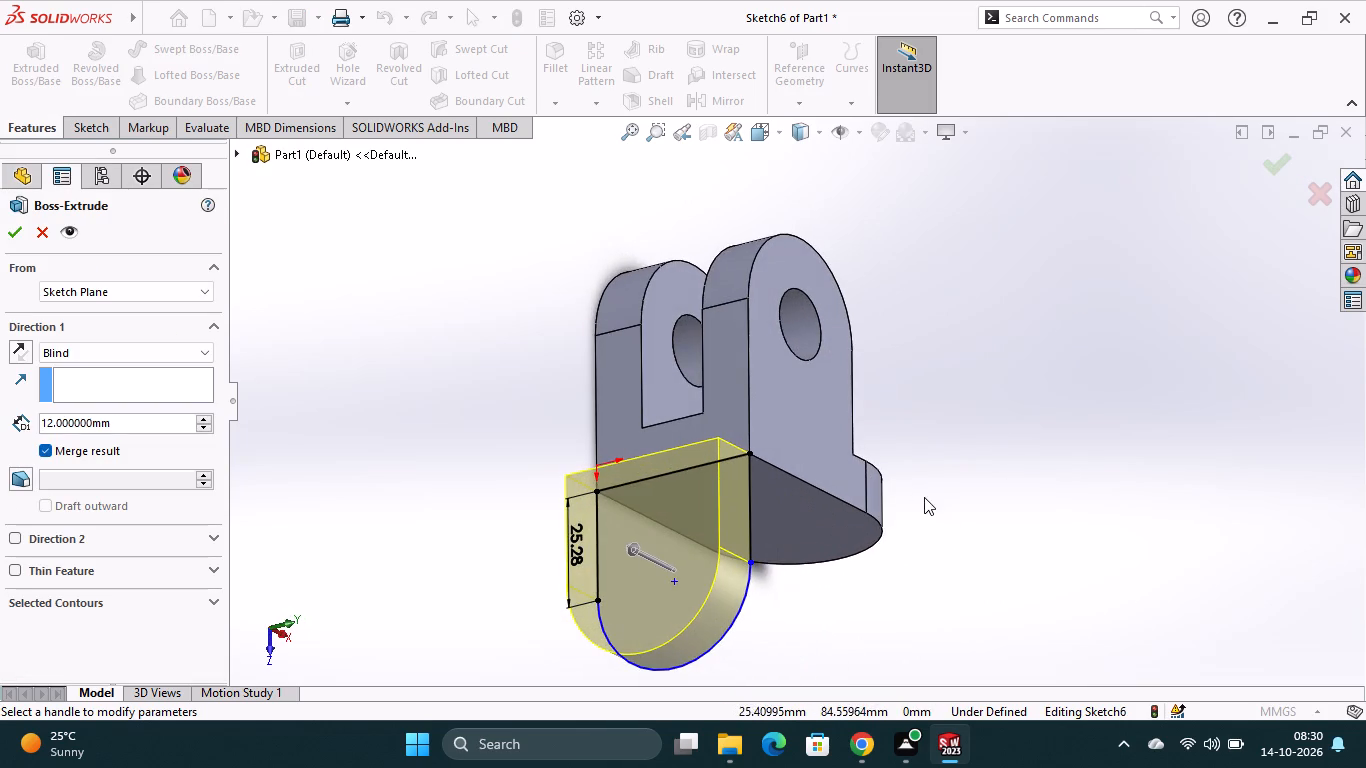
pyautogui.scroll(1, 924, 500)
pyautogui.click(16, 348)
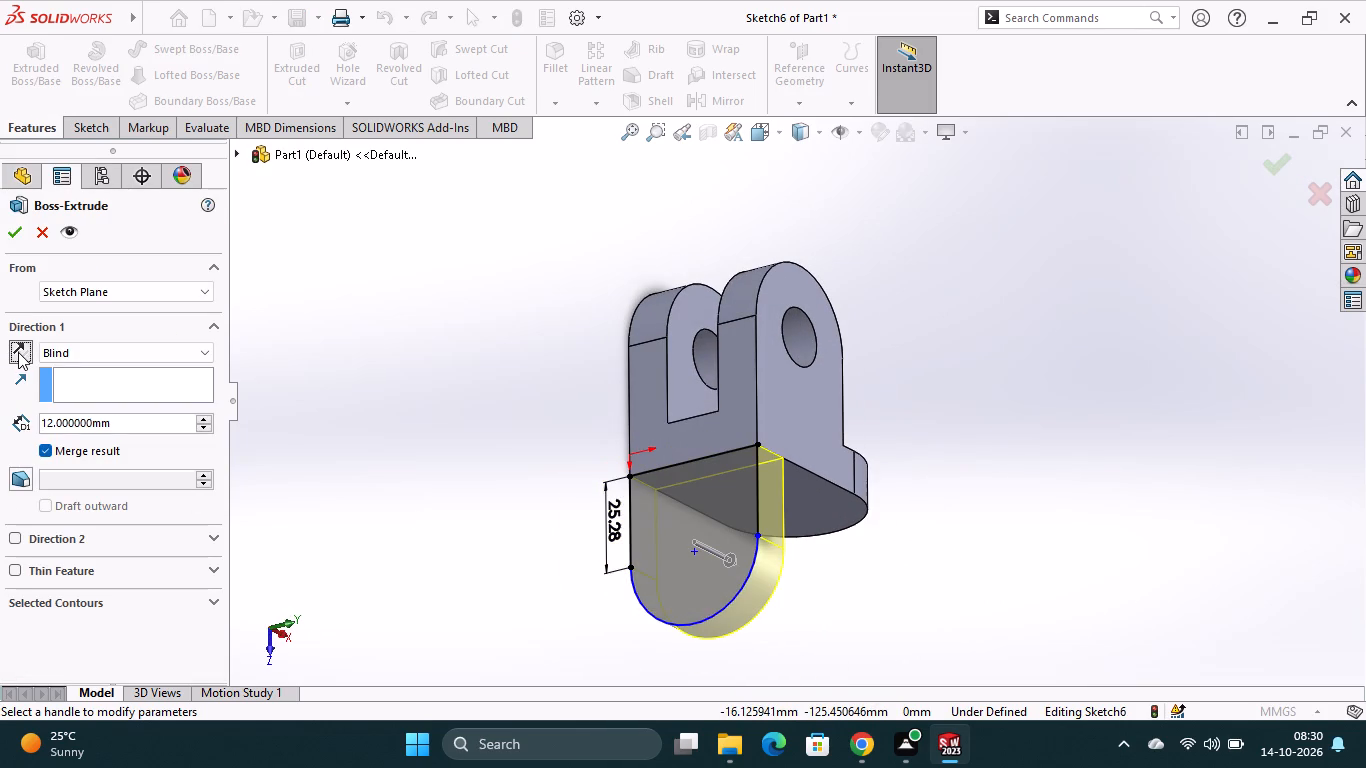
pyautogui.click(18, 231)
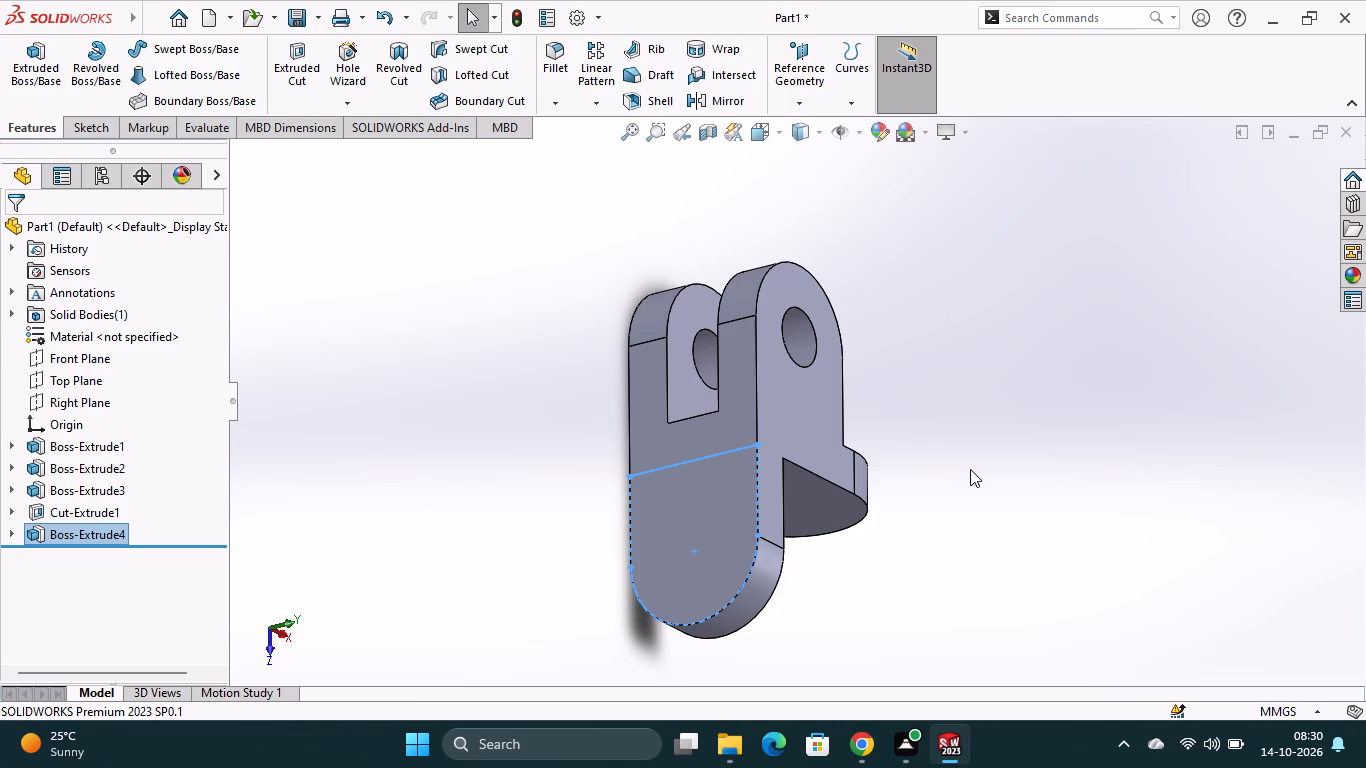
pyautogui.press('Escape')
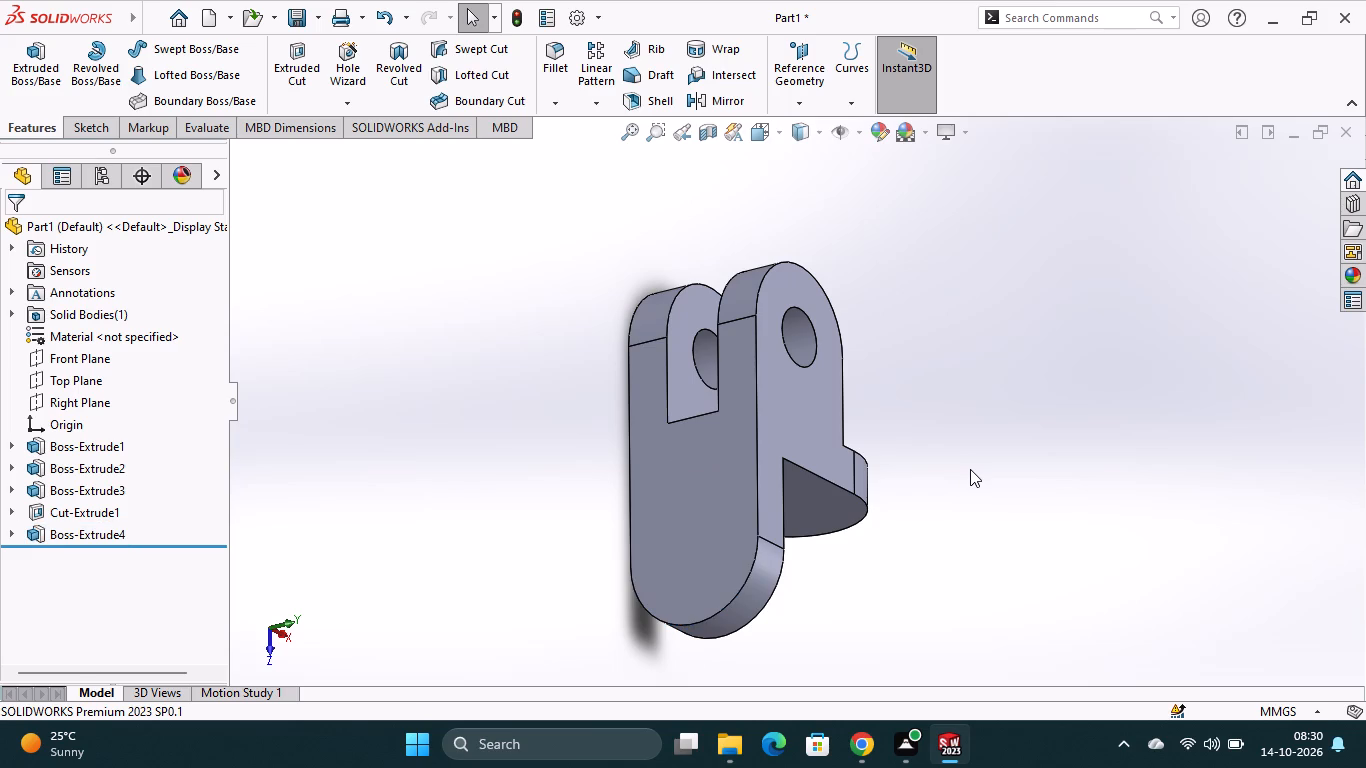
# Start a sketch on the new extension's inner face and draw a circle of about 9 mm radius concentric with its rounded end.
pyautogui.moveTo(970, 506); pyautogui.dragTo(930, 542, button='middle')
pyautogui.moveTo(930, 542); pyautogui.dragTo(870, 576, button='middle')
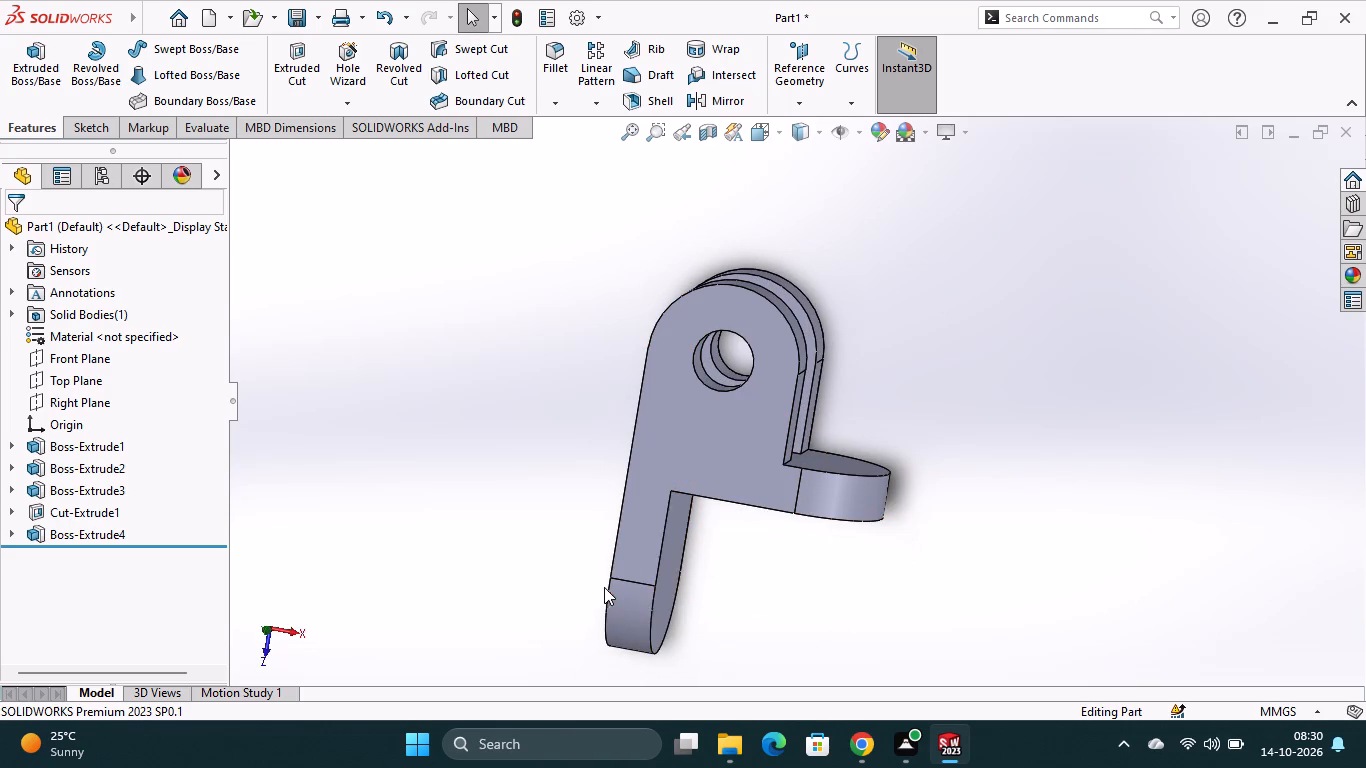
pyautogui.click(670, 563)
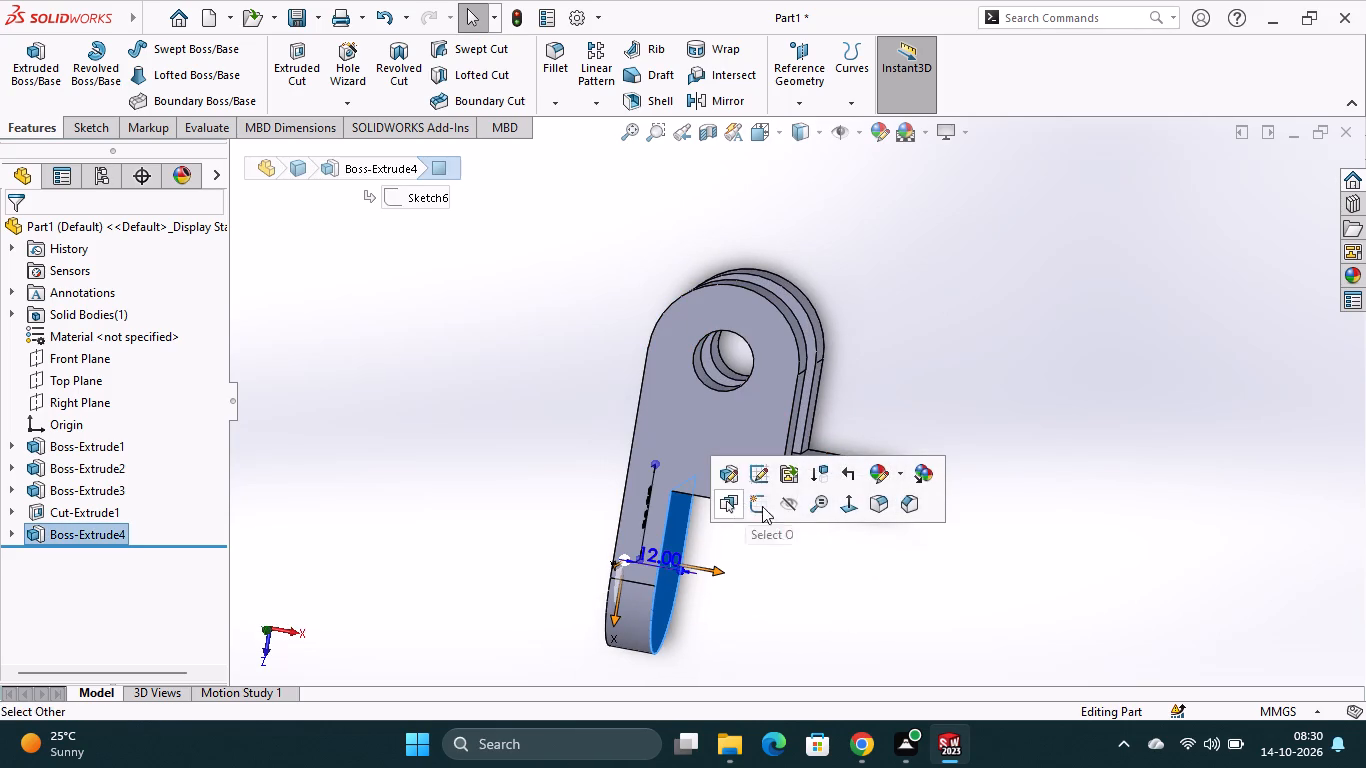
pyautogui.click(762, 505)
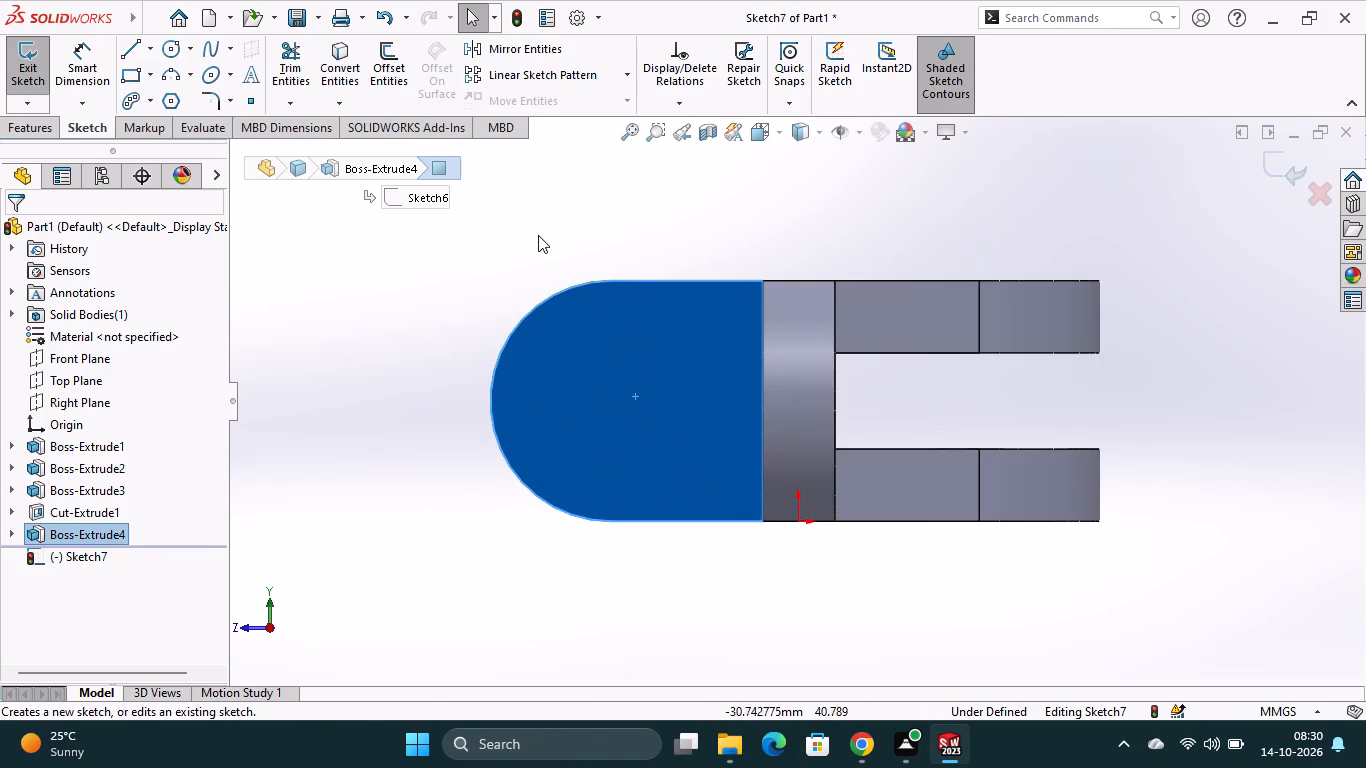
pyautogui.click(169, 48)
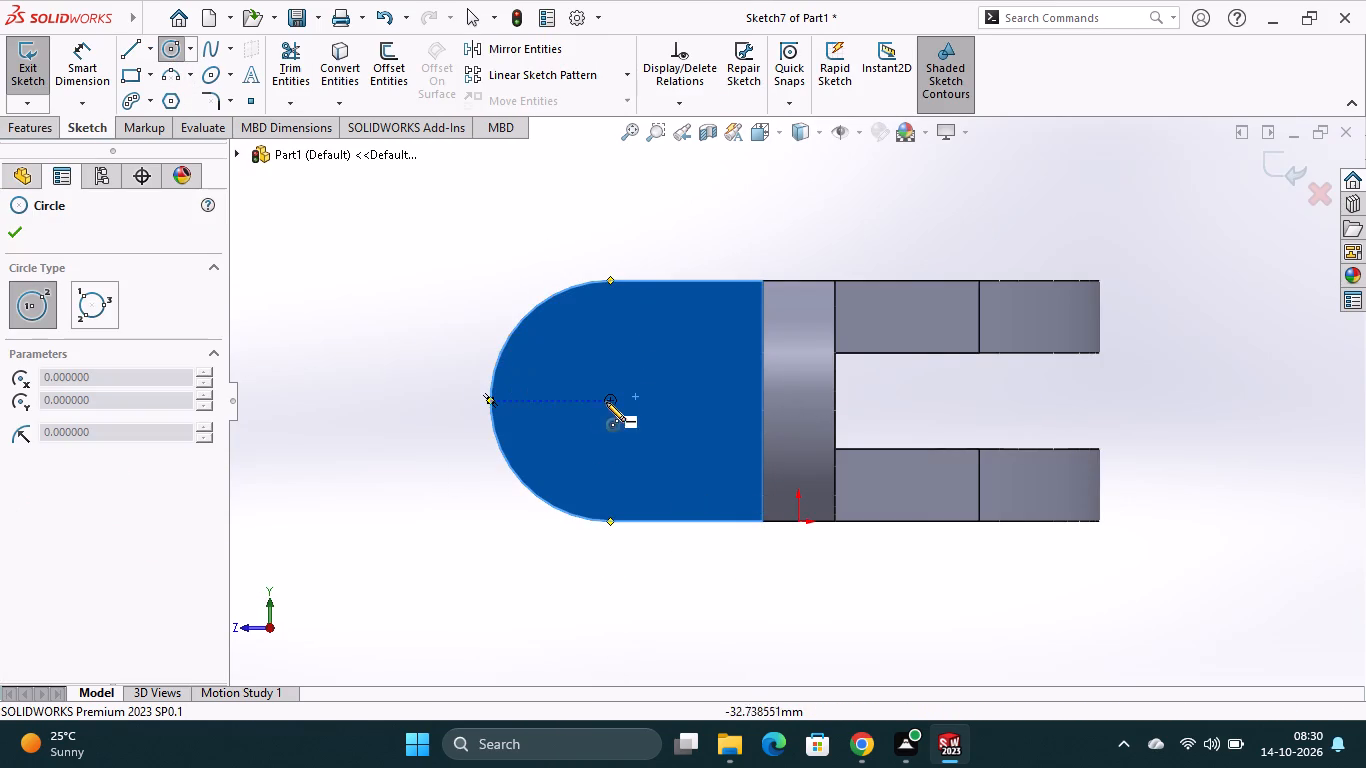
pyautogui.click(611, 399)
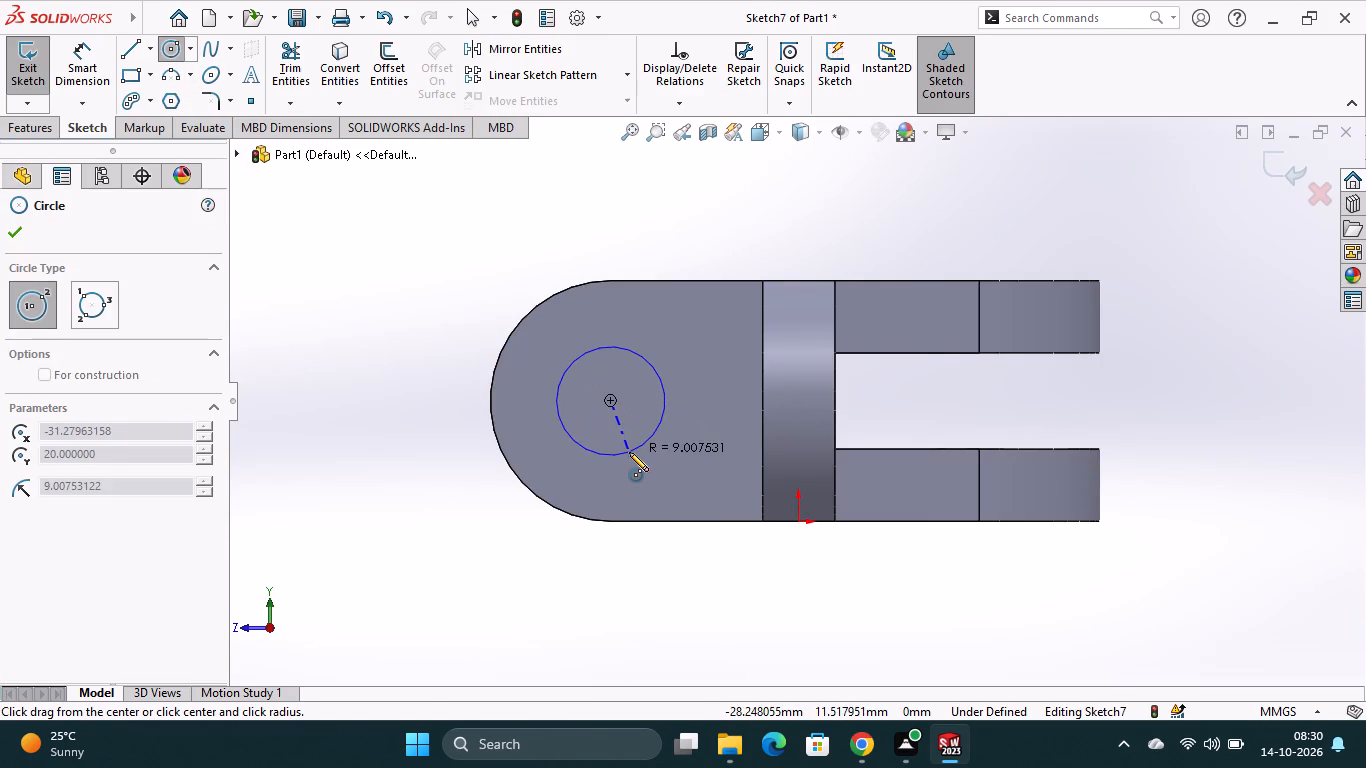
pyautogui.click(629, 452)
# Dimension the circle's diameter to 16 mm and finish the sketch.
pyautogui.click(89, 78)
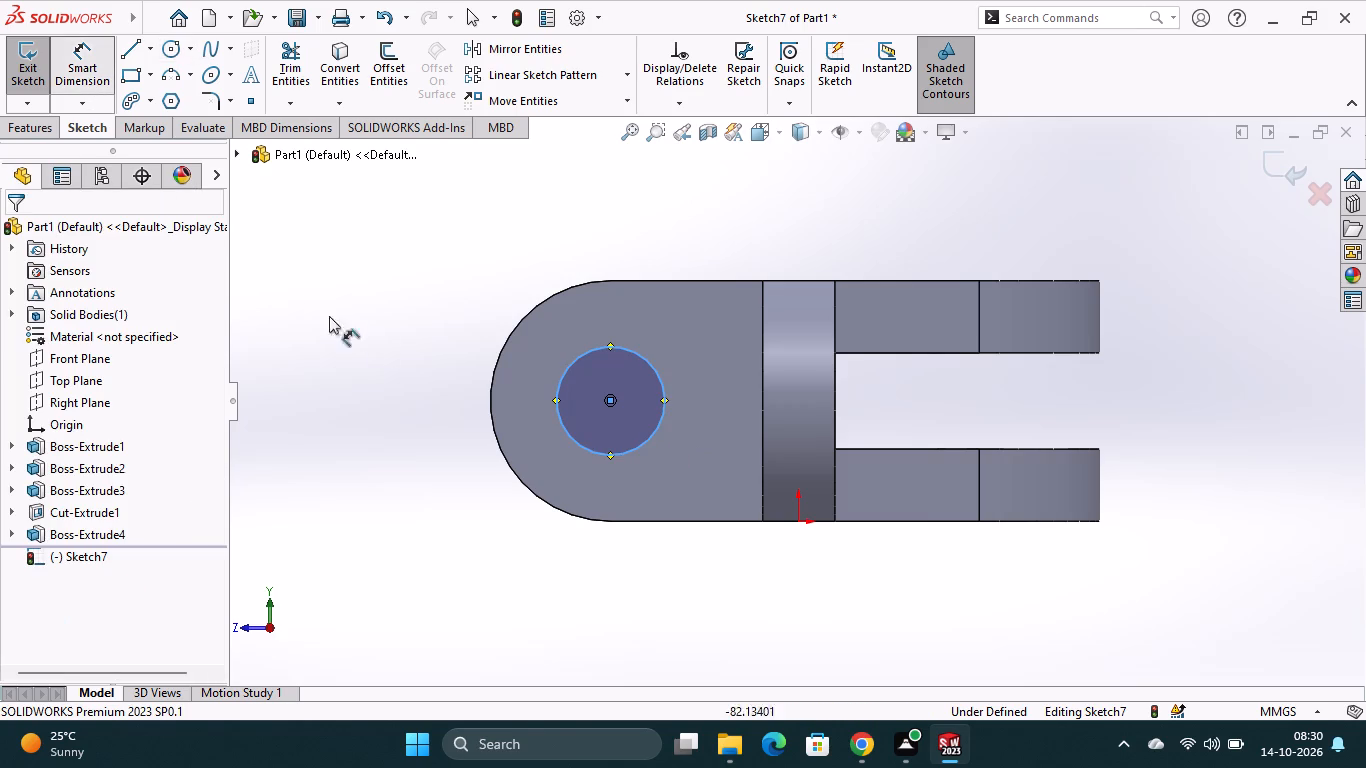
pyautogui.click(570, 441)
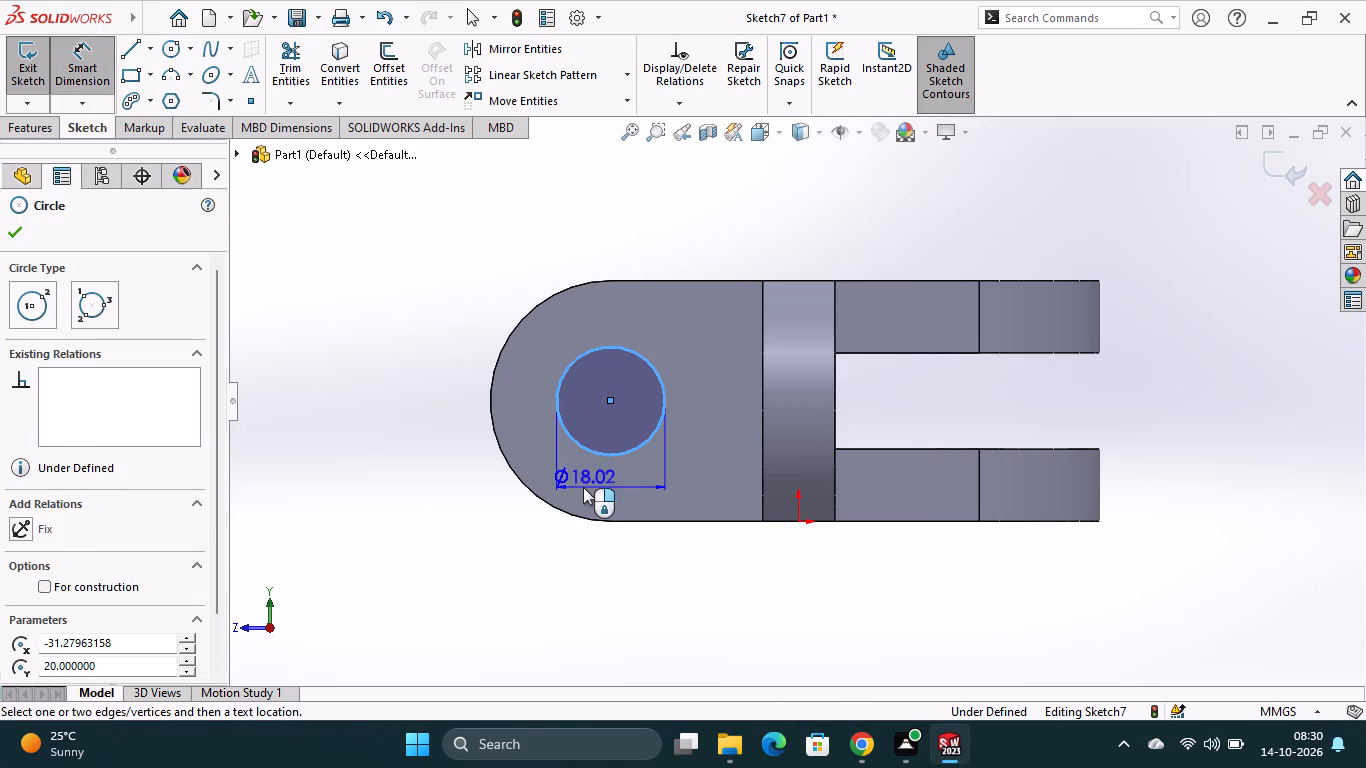
pyautogui.click(584, 487)
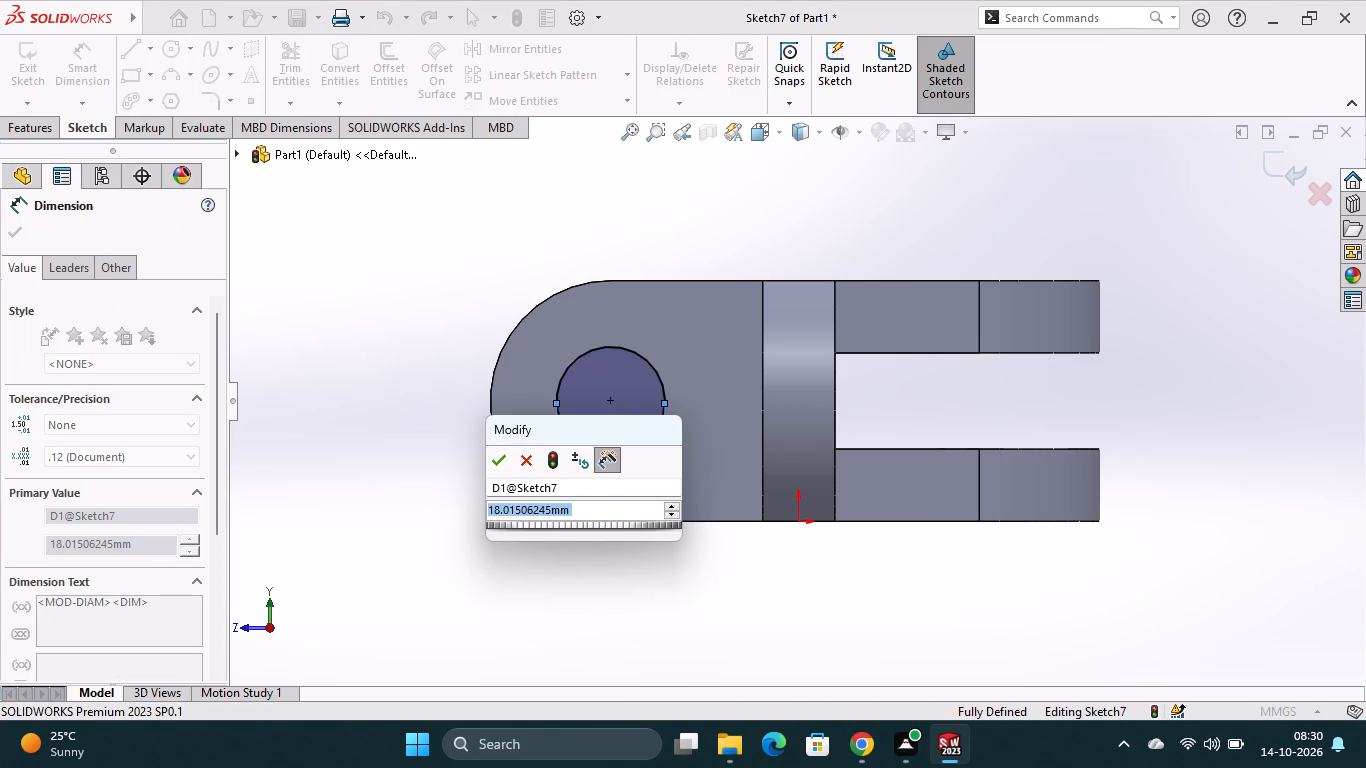
pyautogui.press('1')
pyautogui.press('6')
pyautogui.press('Return')
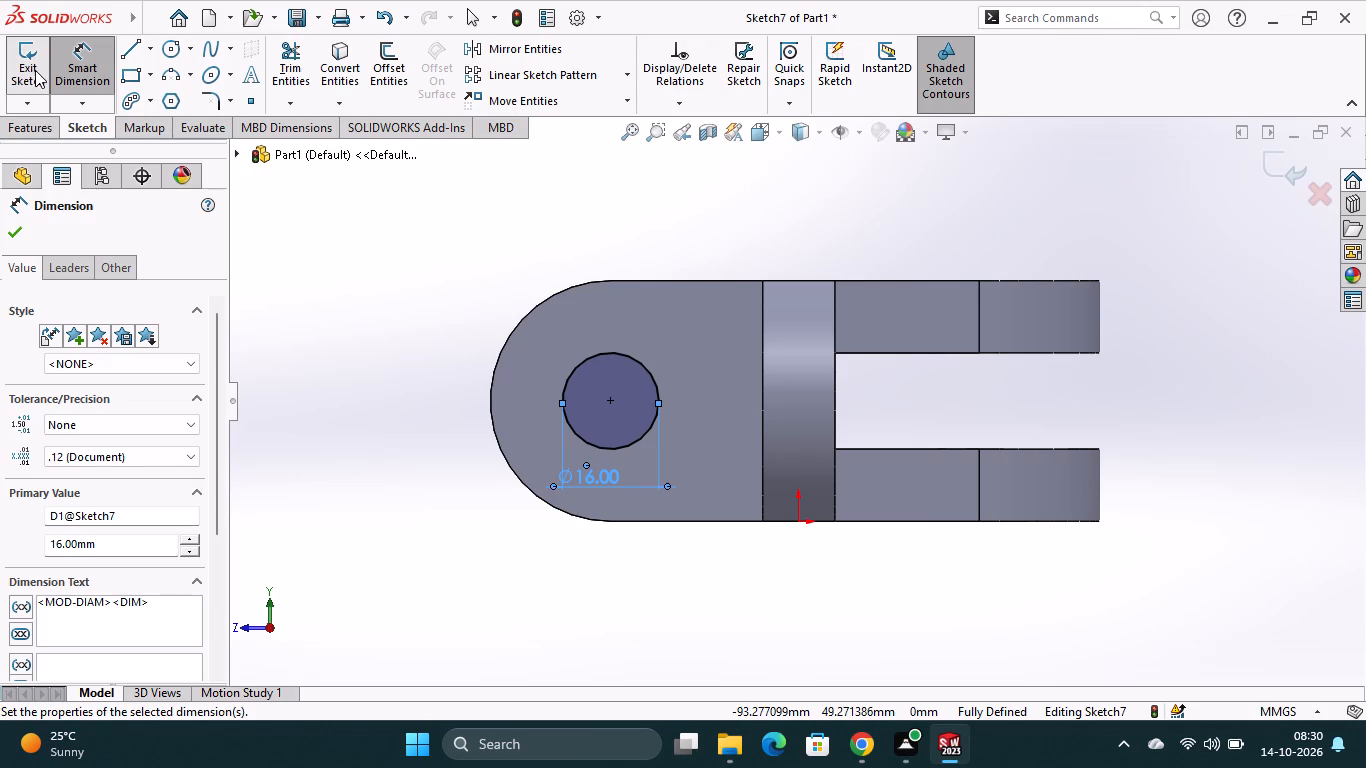
pyautogui.click(35, 69)
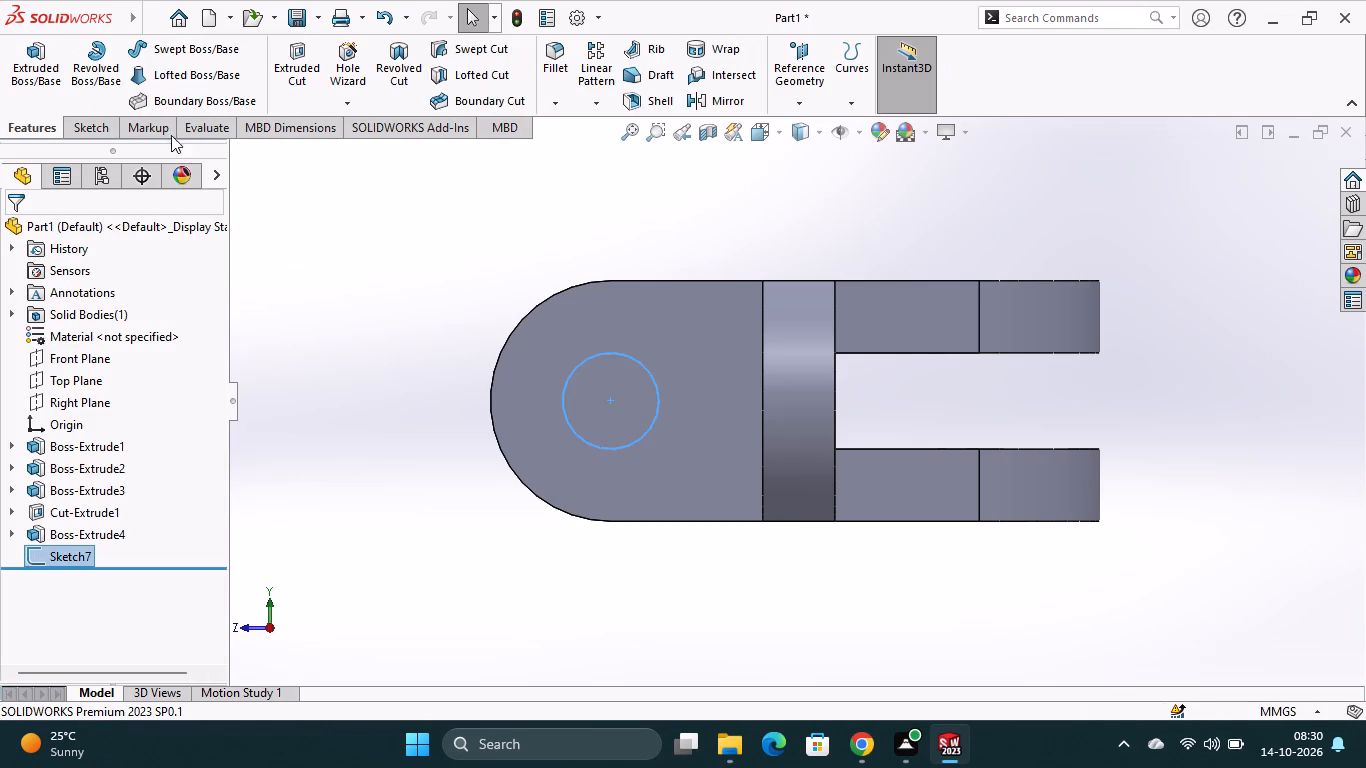
# Cut-extrude the 16 mm circle Through All so the hole passes through the rounded extension.
pyautogui.click(297, 94)
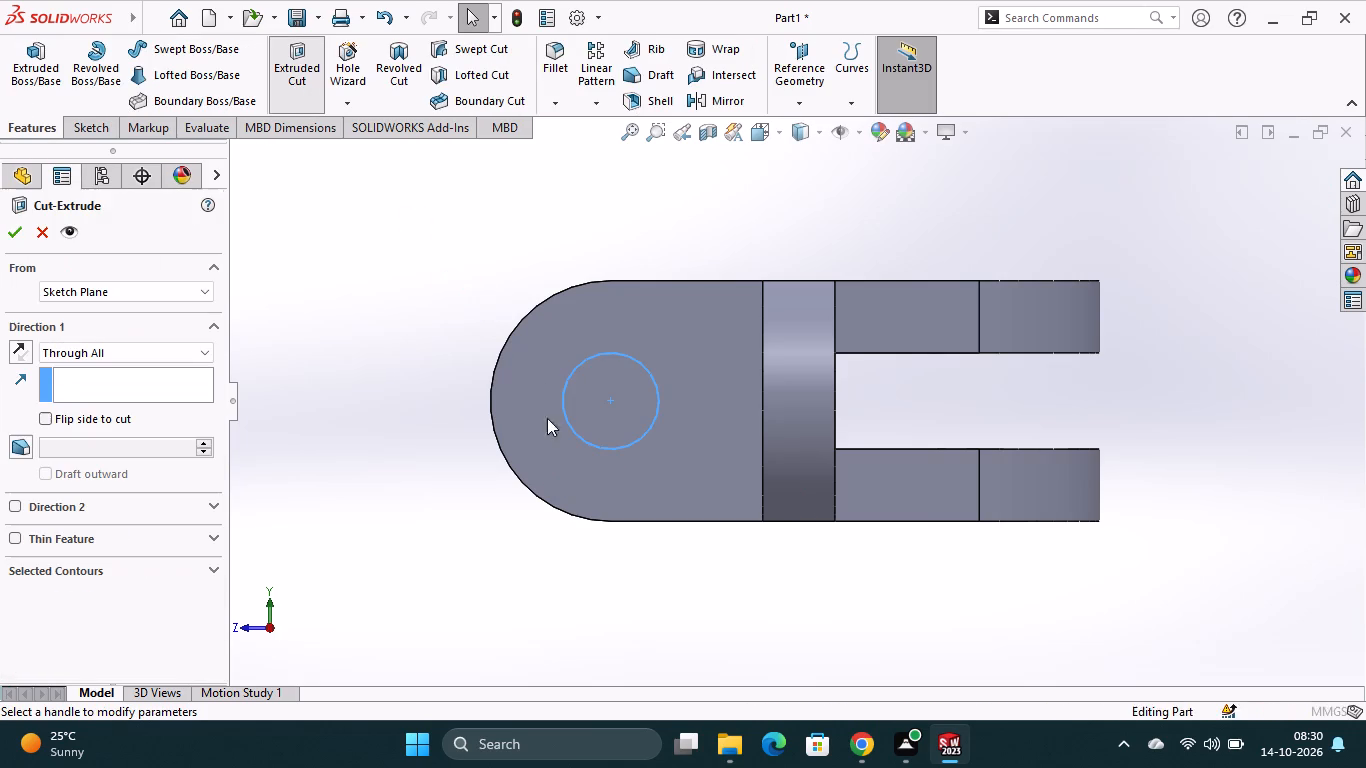
pyautogui.scroll(1, 436, 465)
pyautogui.moveTo(435, 467); pyautogui.dragTo(546, 552, button='middle')
pyautogui.scroll(-1, 474, 514)
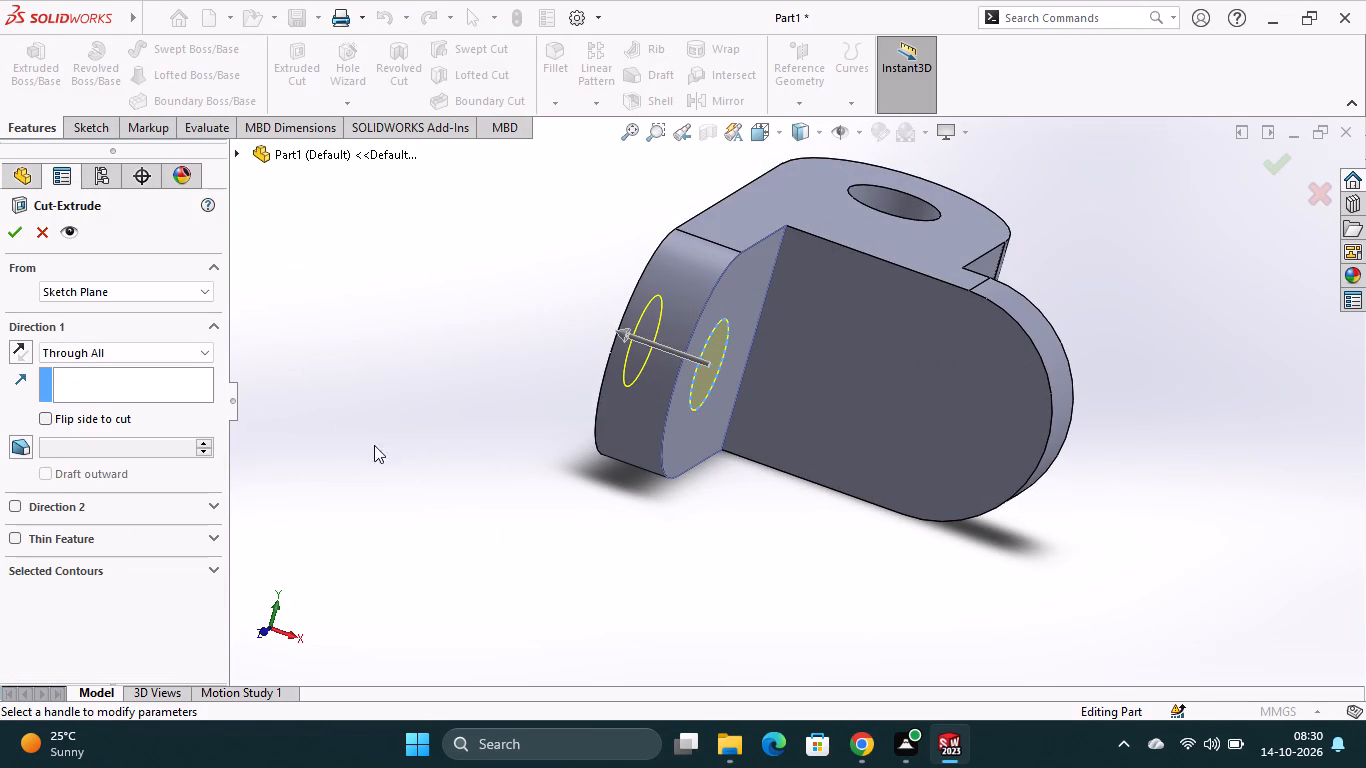
pyautogui.click(22, 236)
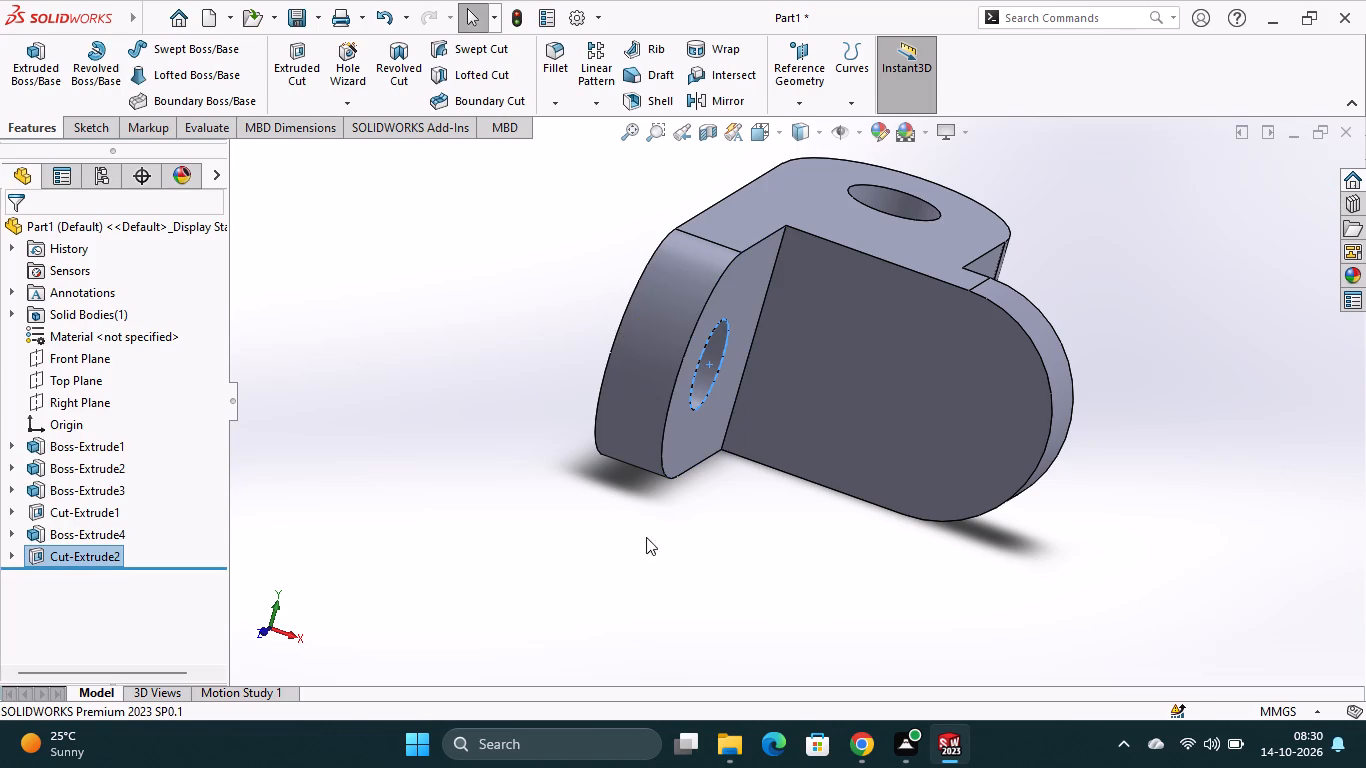
pyautogui.moveTo(793, 549); pyautogui.dragTo(747, 552, button='middle')
pyautogui.press('Escape')
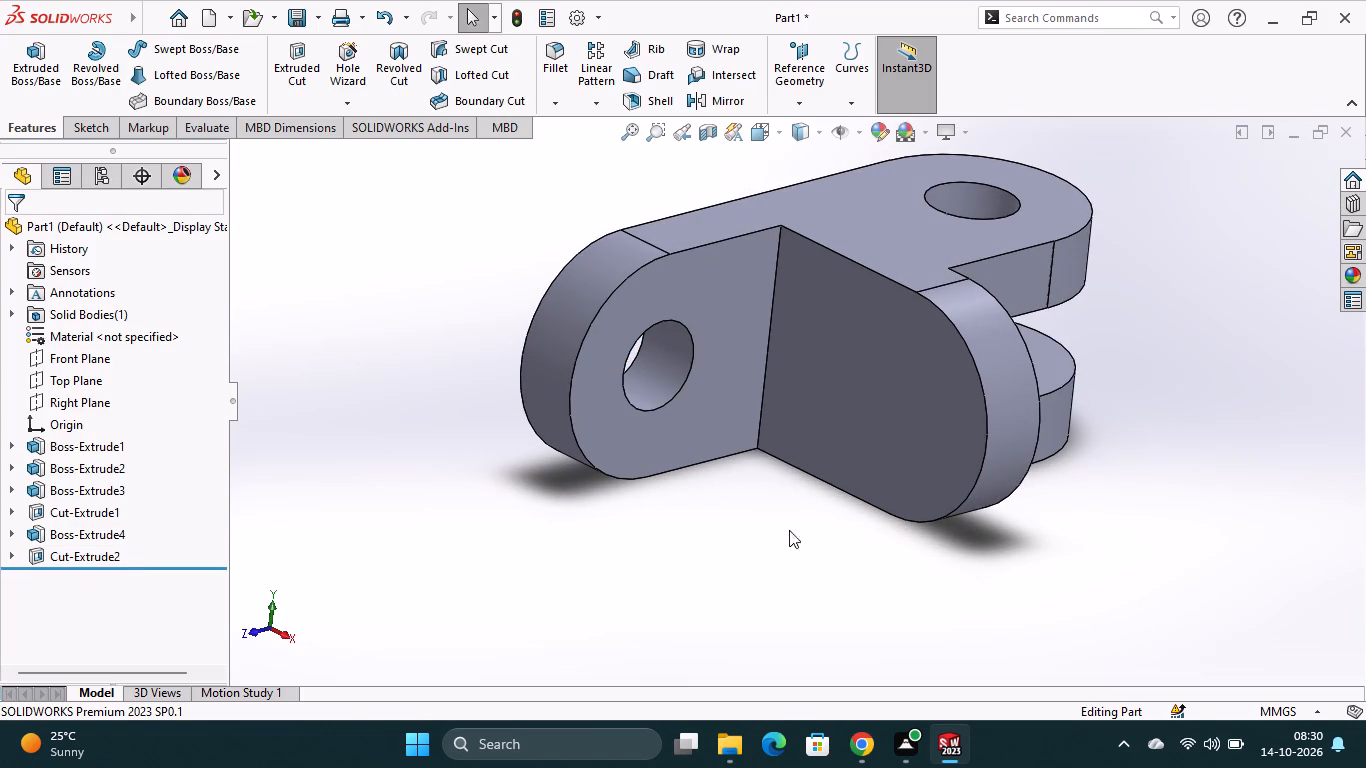
# Edit the first extrusion's sketch, set the straight bottom length from the origin to the arc's start to 60 mm, and finish the sketch.
pyautogui.moveTo(1009, 591); pyautogui.dragTo(965, 602, button='middle')
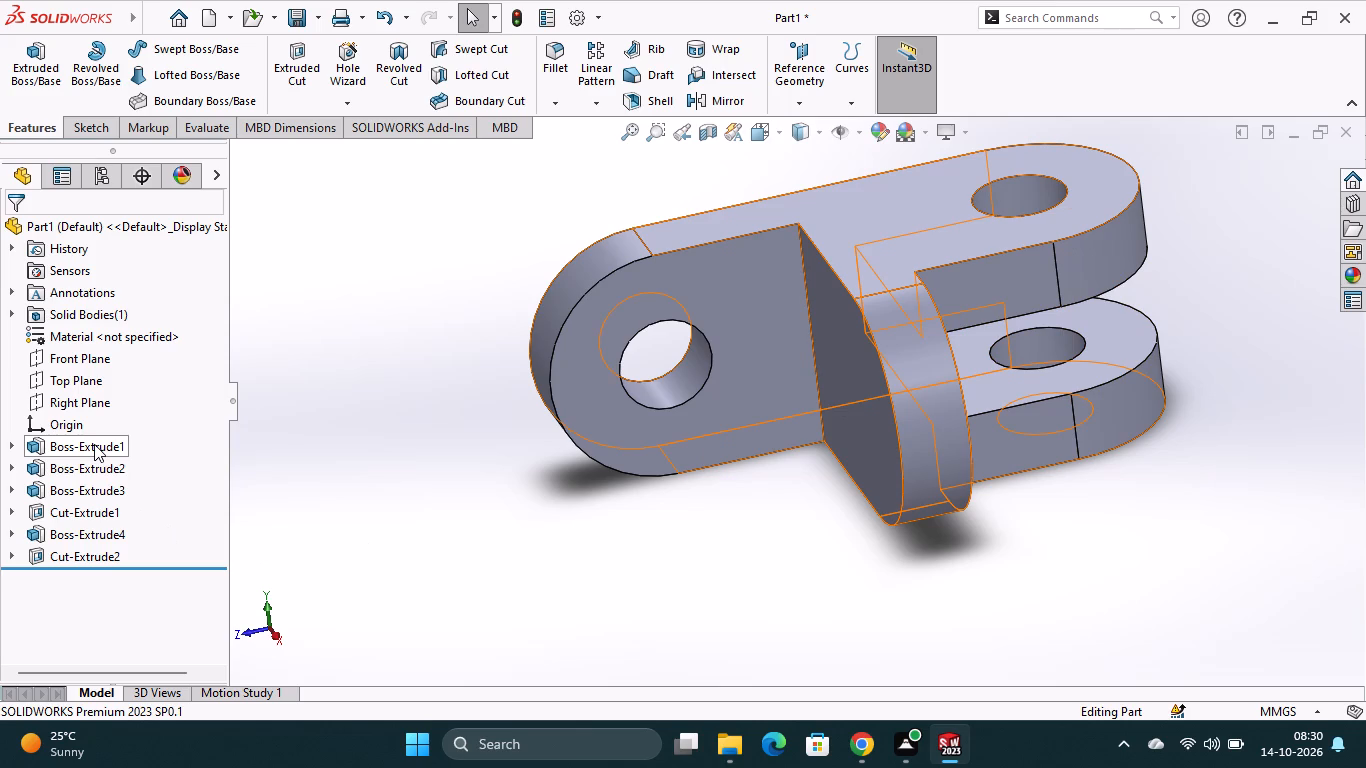
pyautogui.moveTo(617, 518); pyautogui.dragTo(759, 461, button='middle')
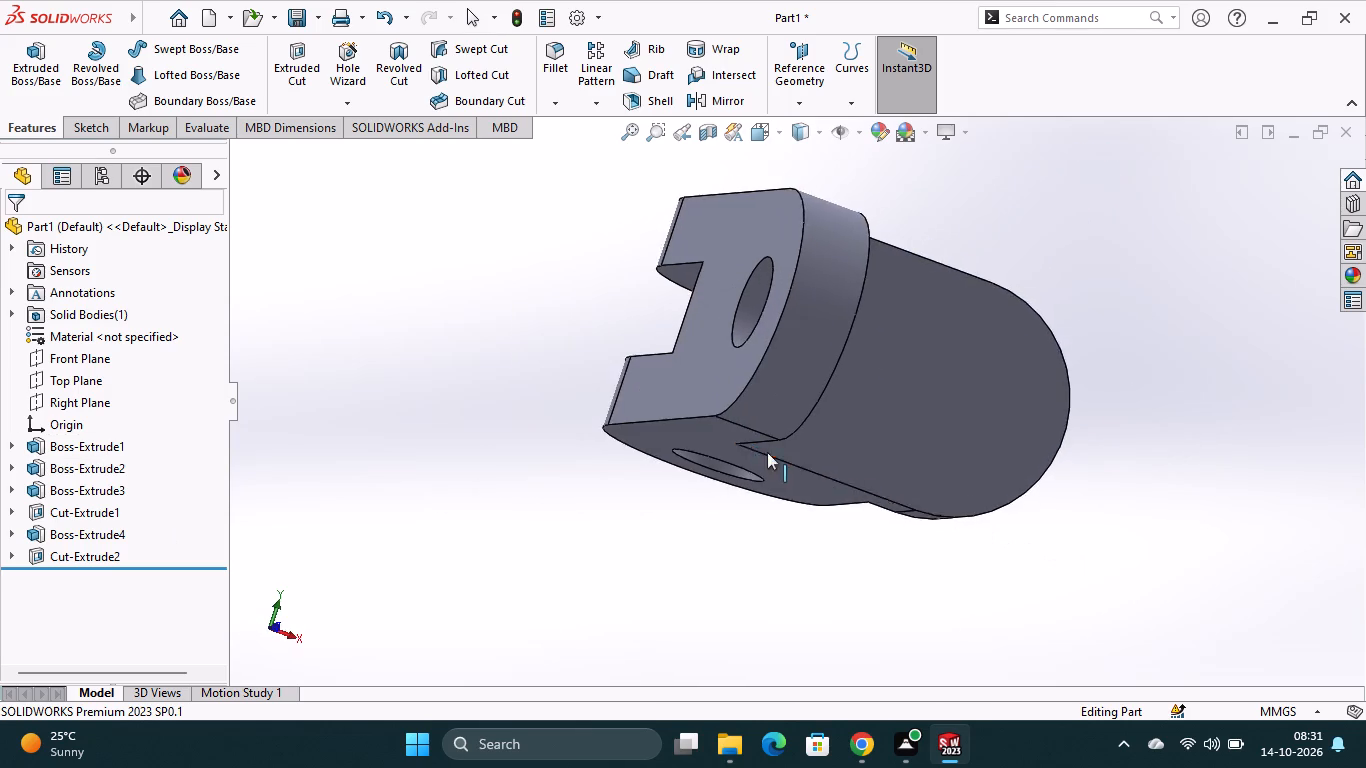
pyautogui.rightClick(95, 451)
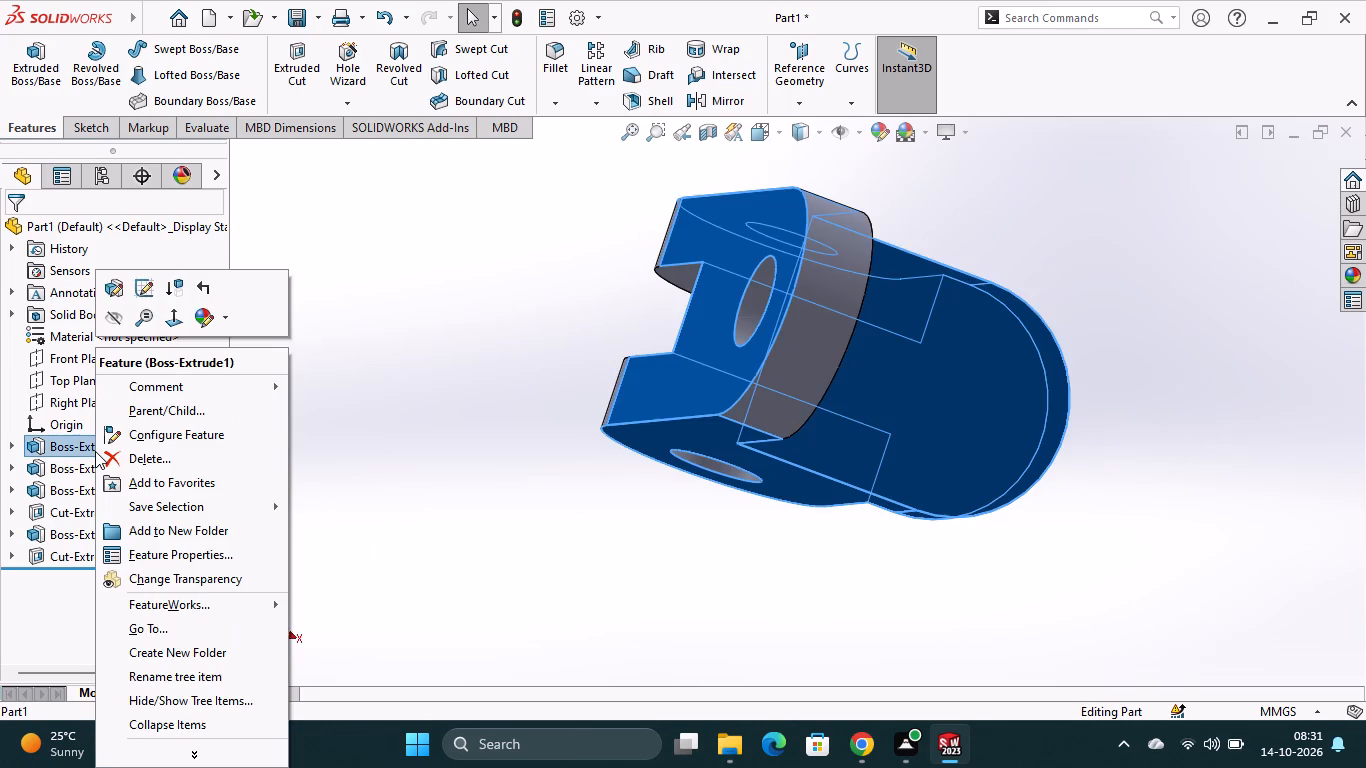
pyautogui.click(141, 292)
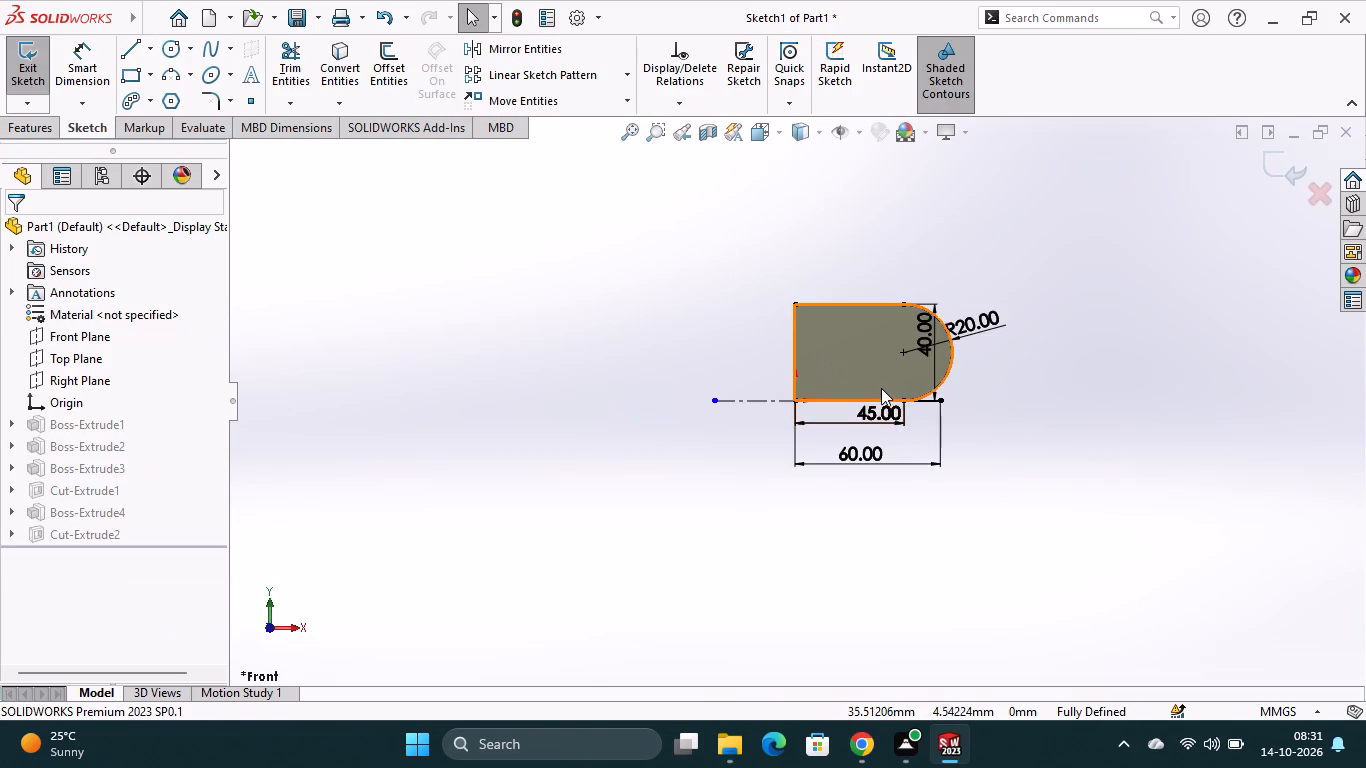
pyautogui.scroll(-6, 881, 385)
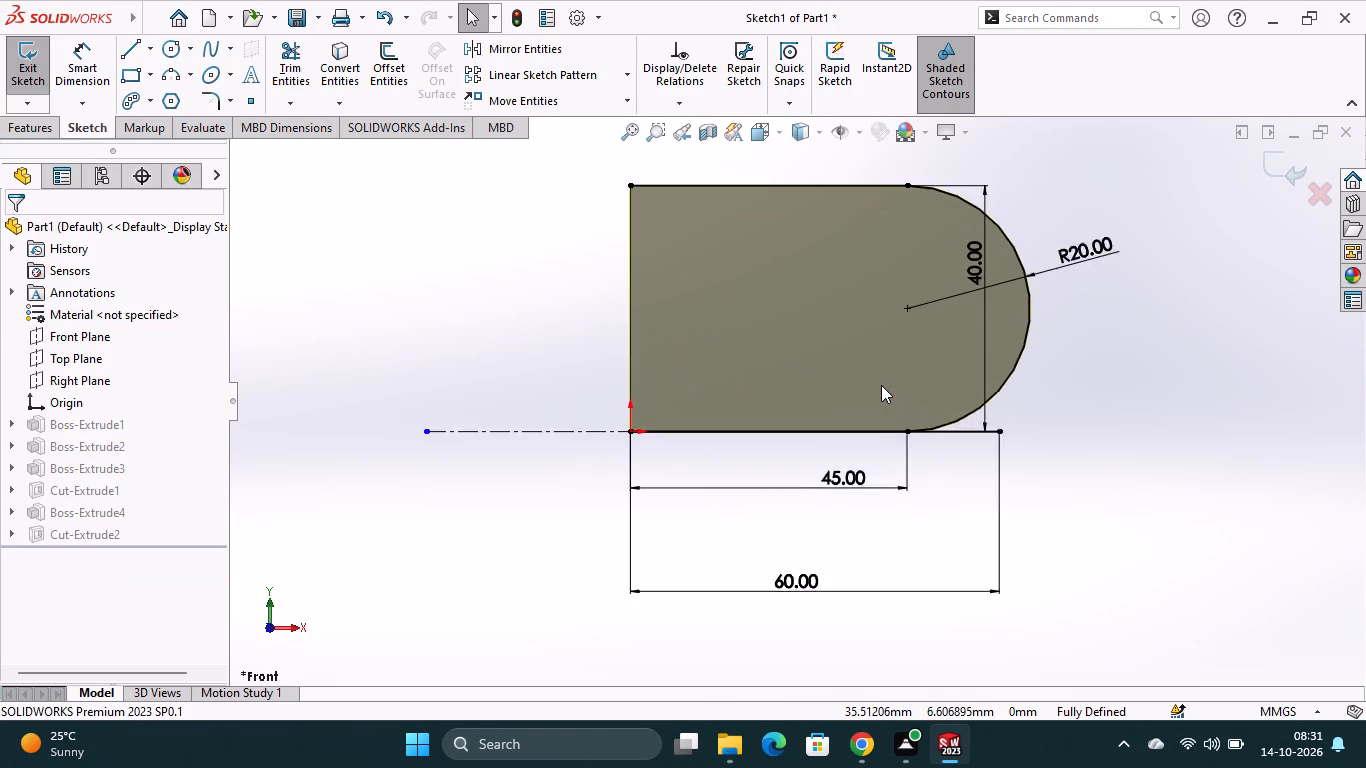
pyautogui.scroll(-1, 881, 385)
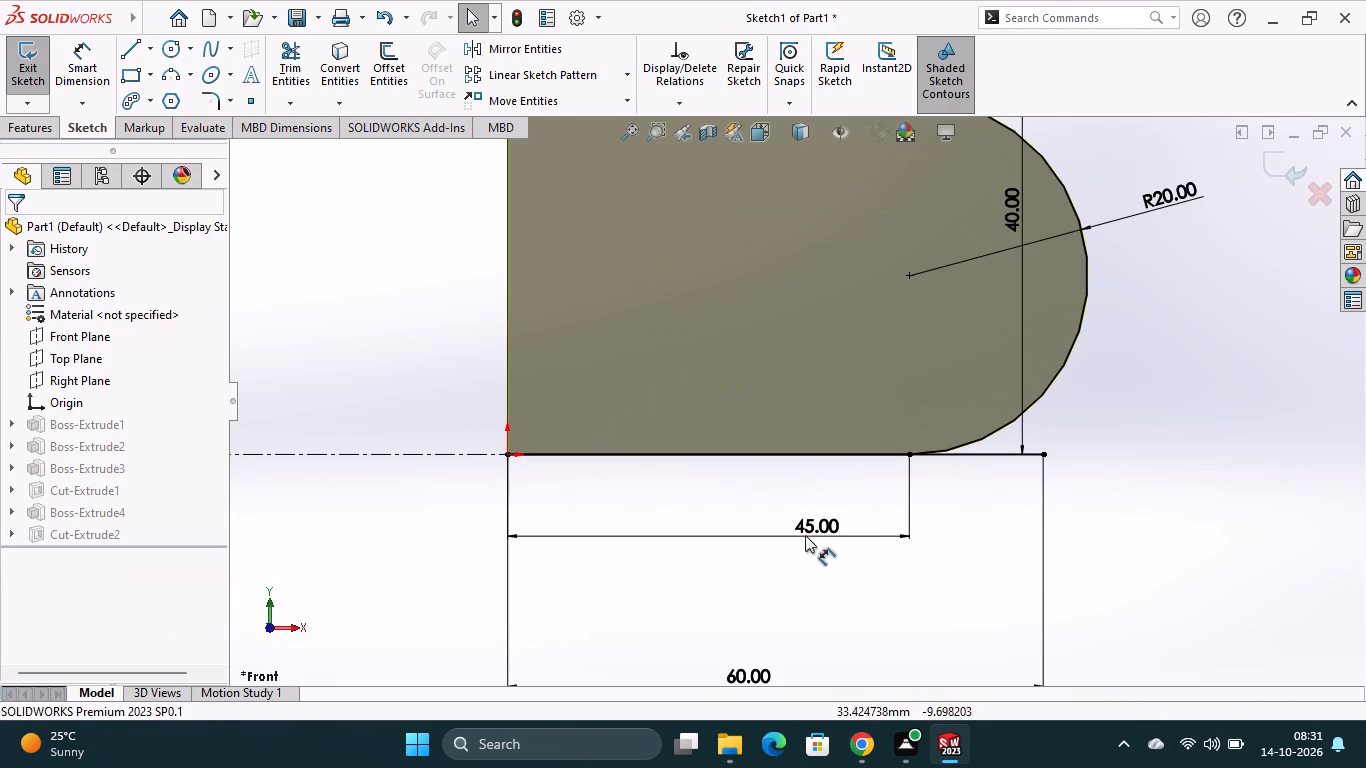
pyautogui.doubleClick(805, 531)
pyautogui.write('60')
pyautogui.press('Return')
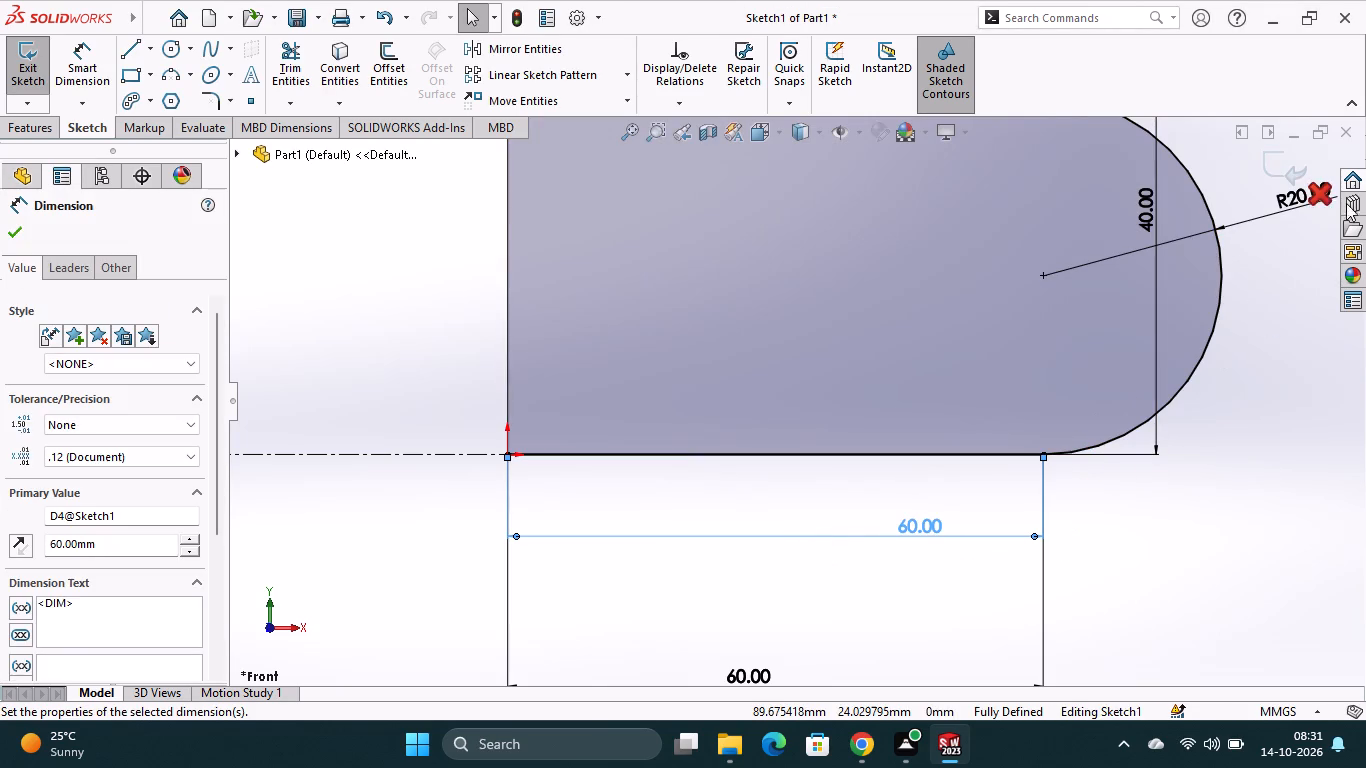
pyautogui.click(1289, 173)
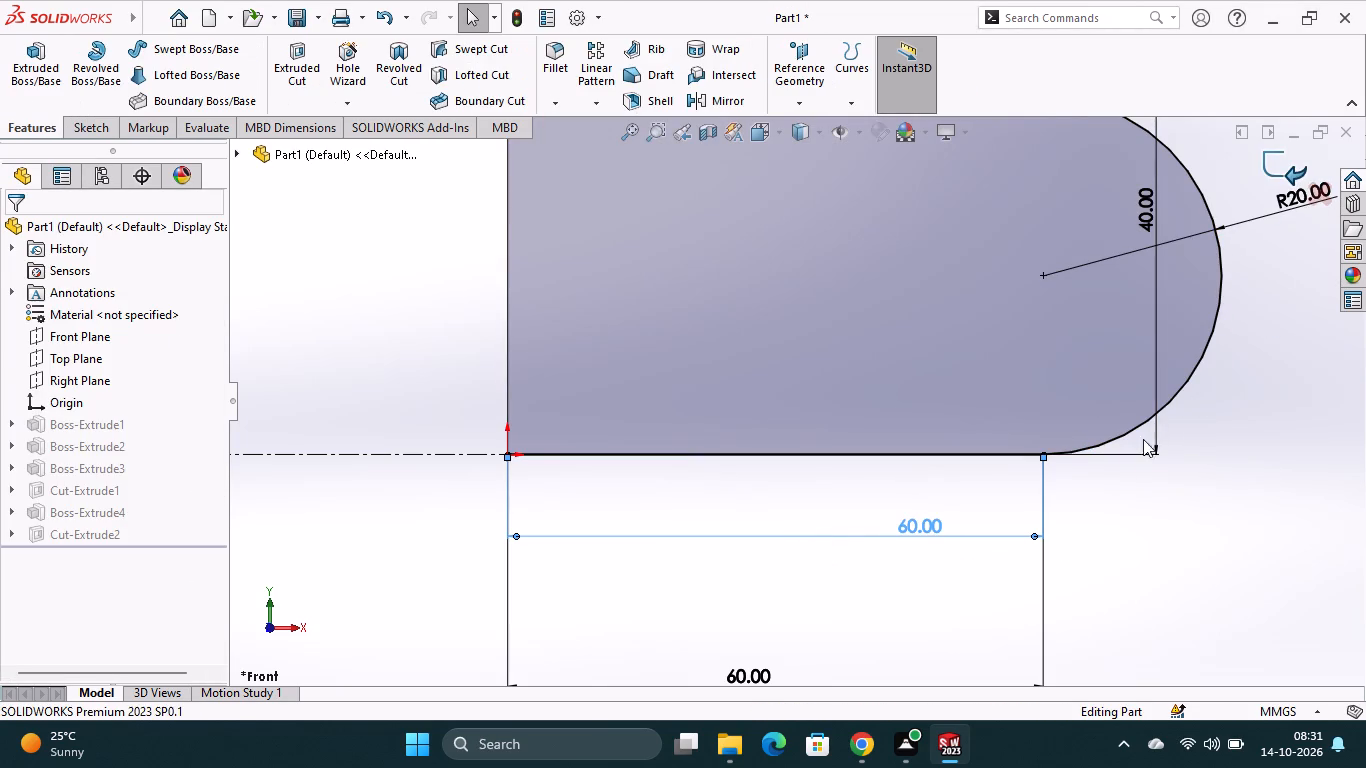
# Start a sketch on the front face of the lengthened arm and draw a circle of about 7 mm radius concentric with its rounded end.
pyautogui.scroll(4, 969, 554)
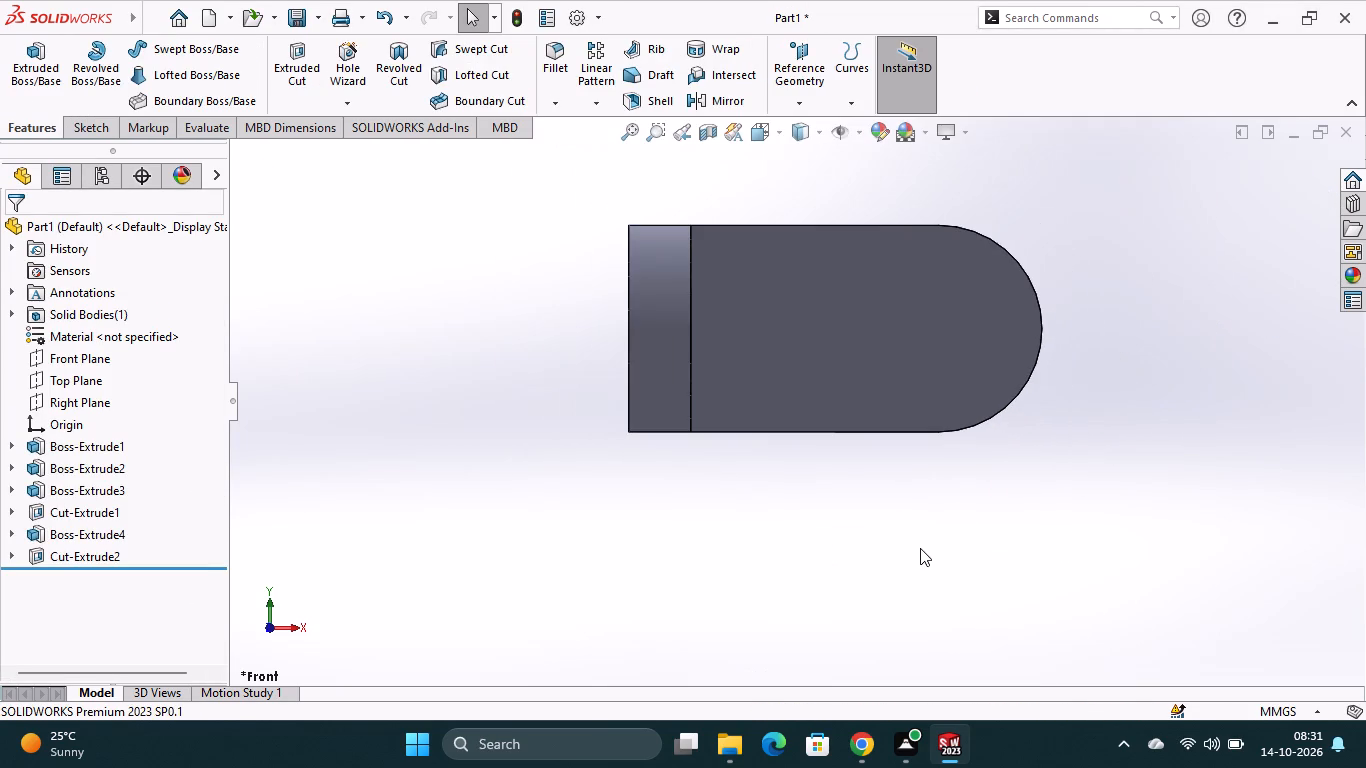
pyautogui.moveTo(917, 548); pyautogui.dragTo(862, 368, button='middle')
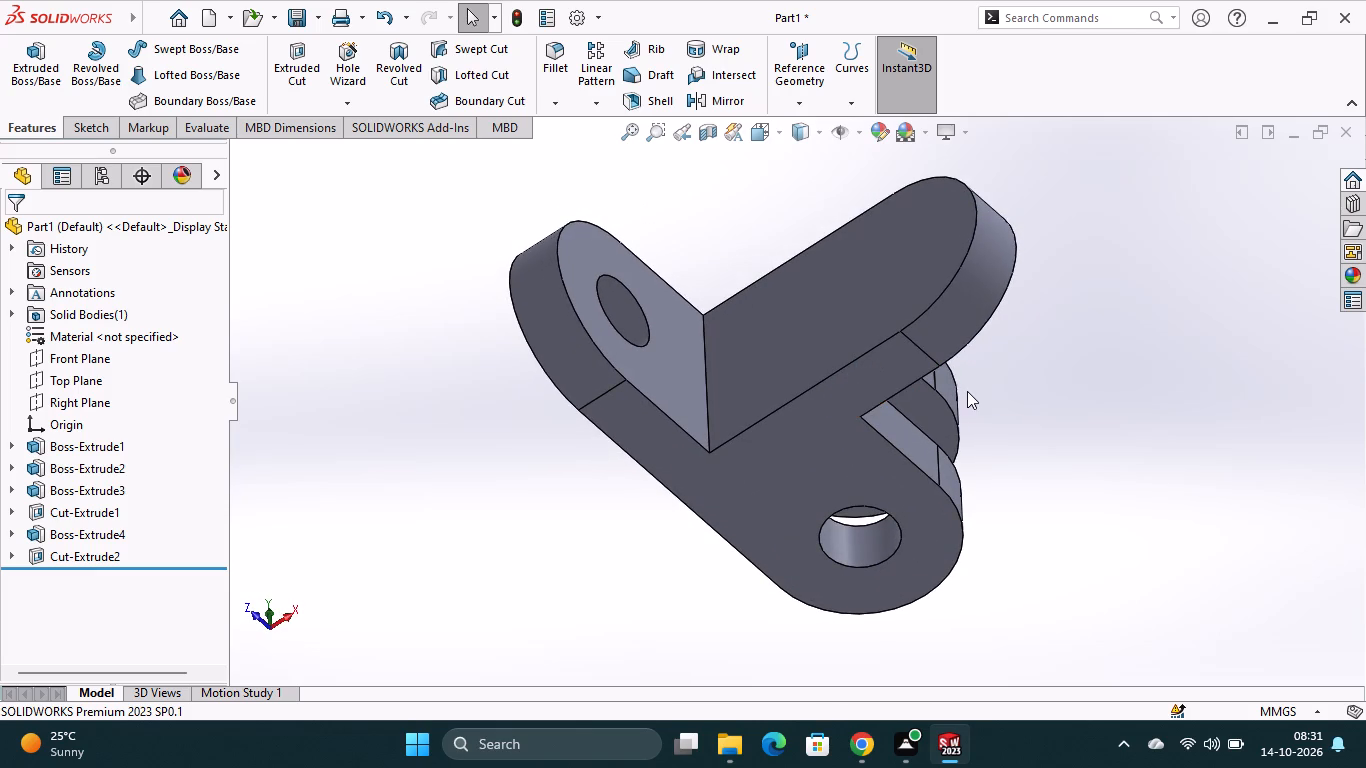
pyautogui.moveTo(969, 392); pyautogui.dragTo(1007, 420, button='middle')
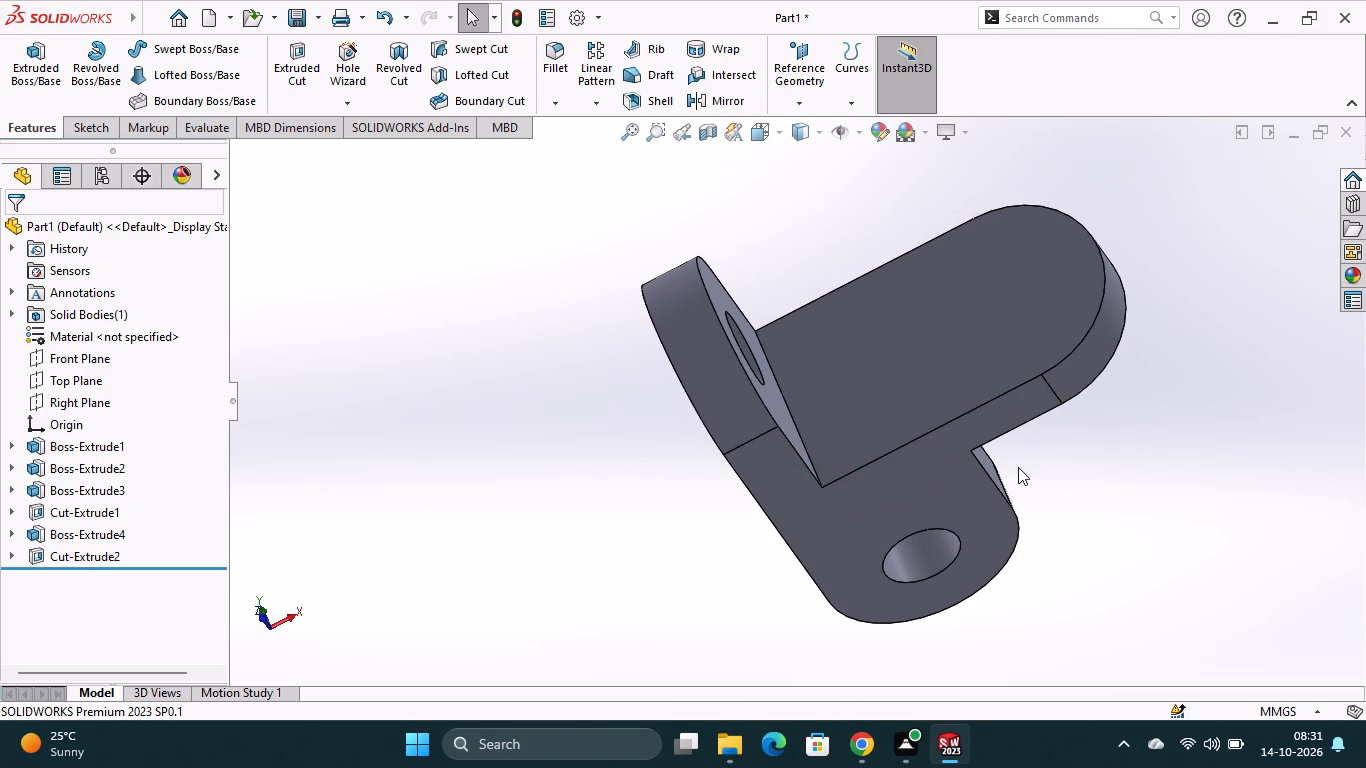
pyautogui.moveTo(1056, 473); pyautogui.dragTo(1070, 489, button='middle')
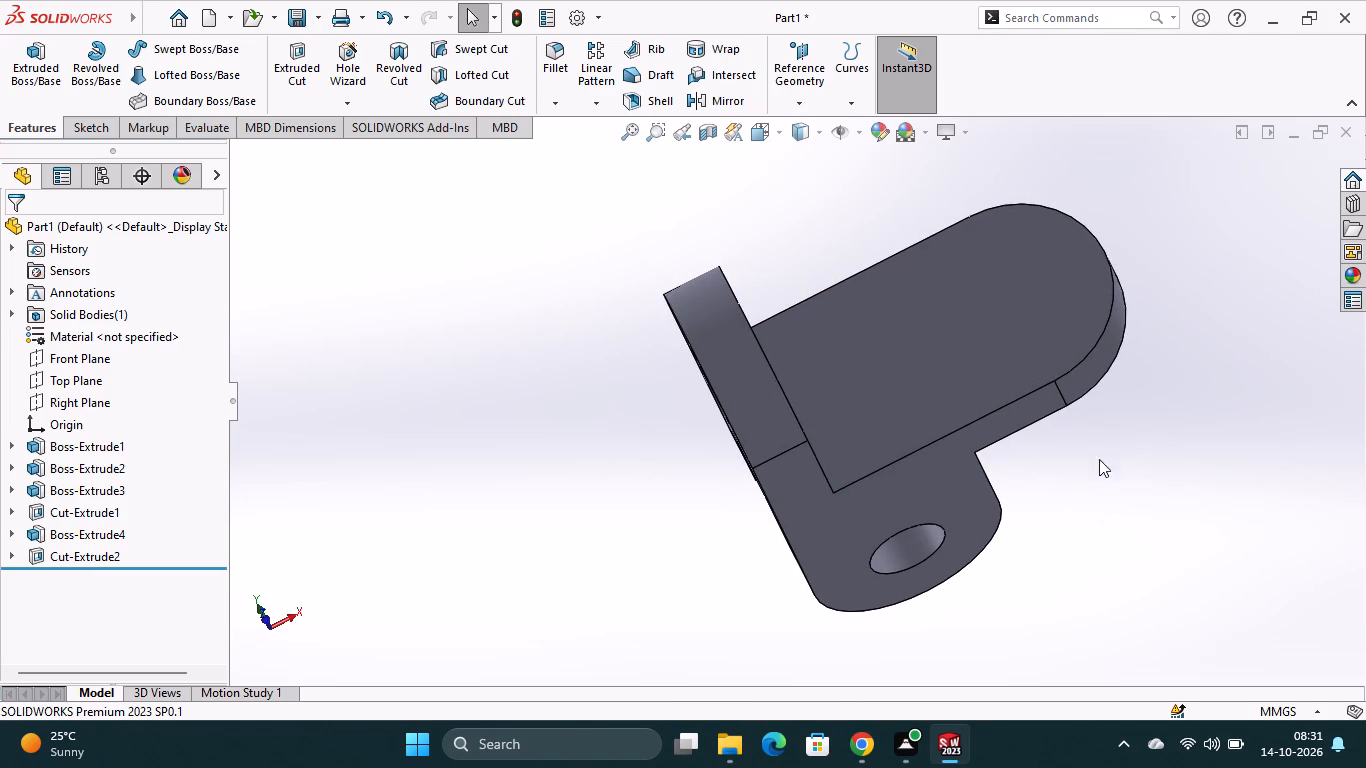
pyautogui.click(980, 331)
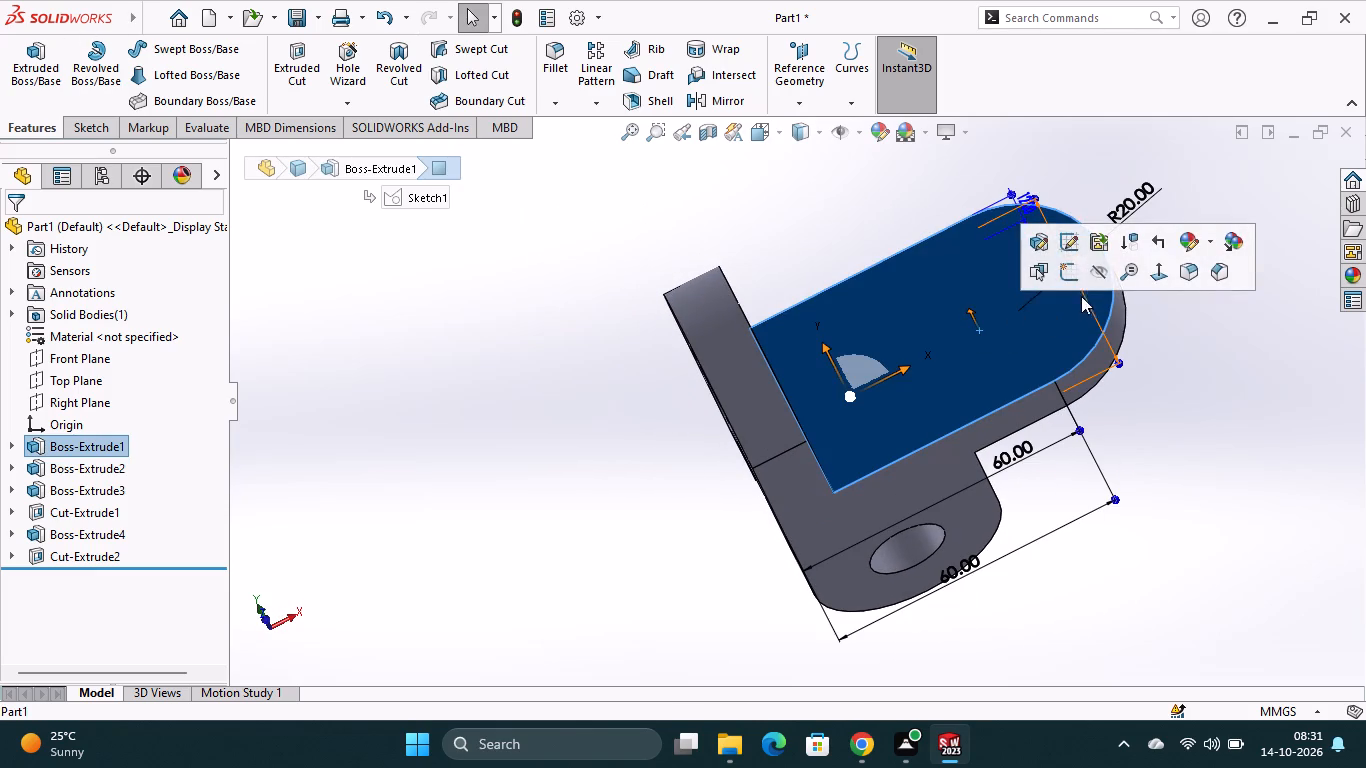
pyautogui.click(1069, 270)
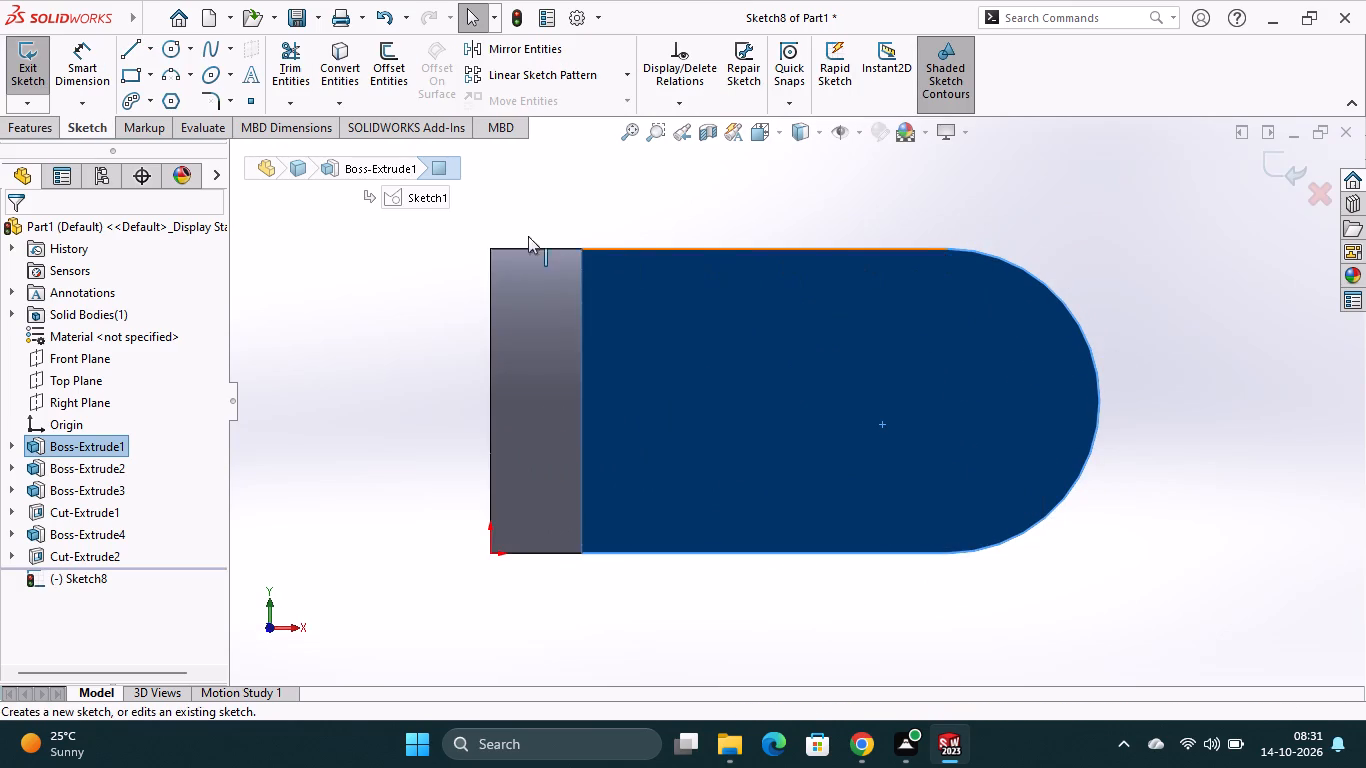
pyautogui.click(173, 48)
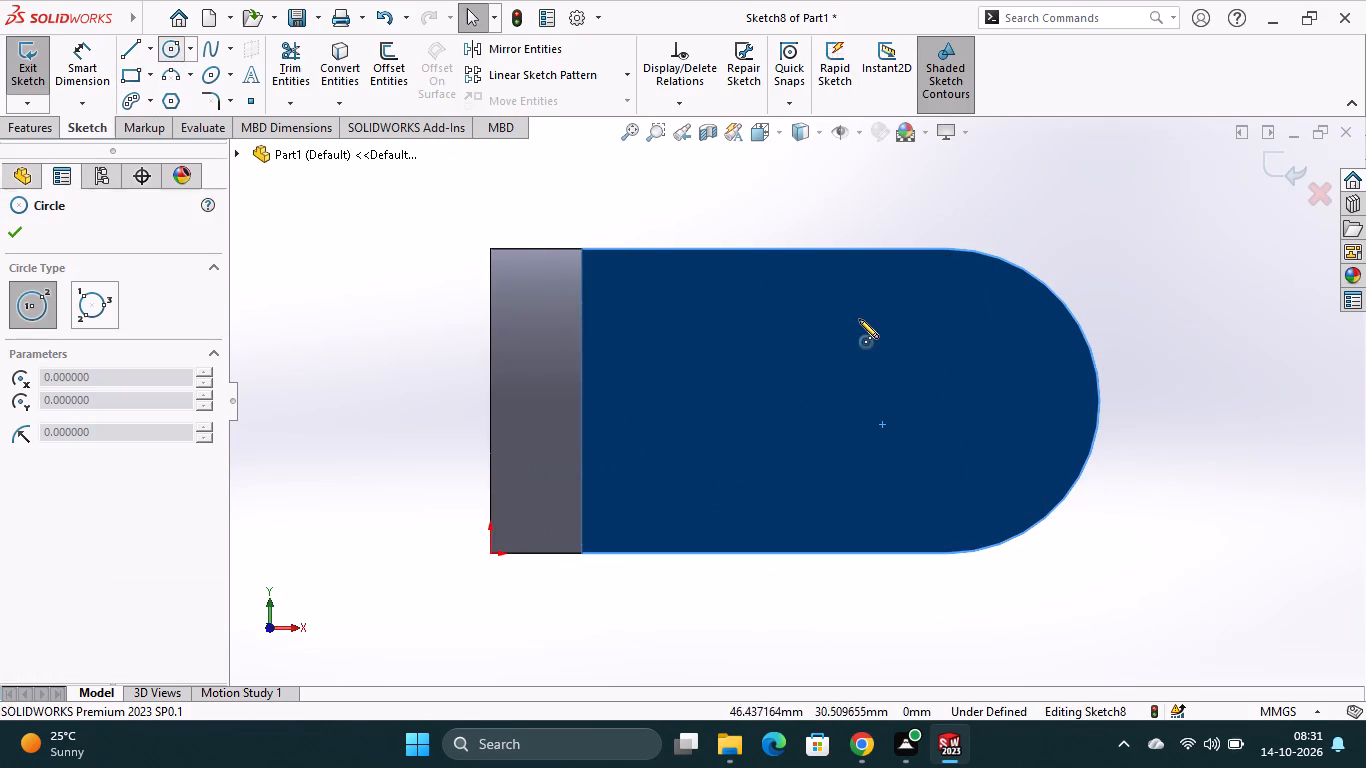
pyautogui.click(948, 402)
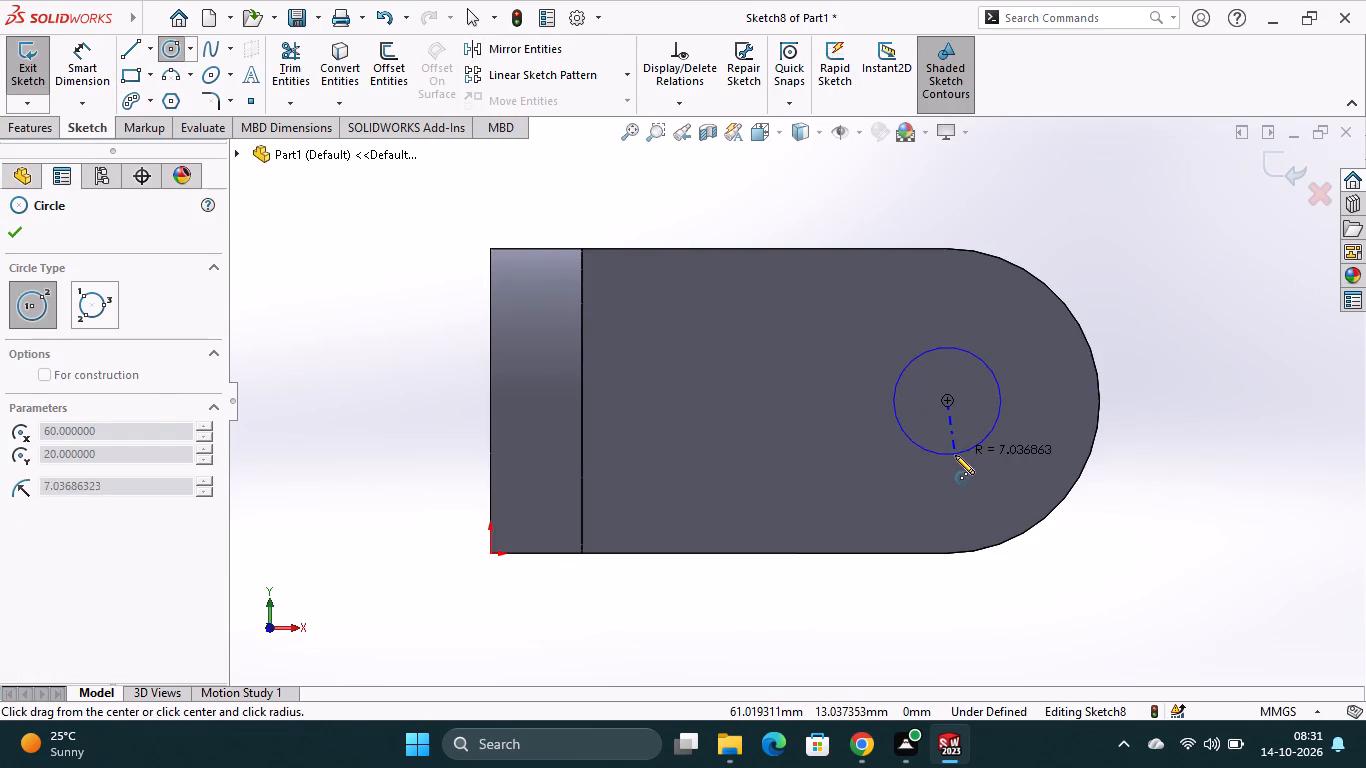
pyautogui.click(955, 455)
pyautogui.press('Escape')
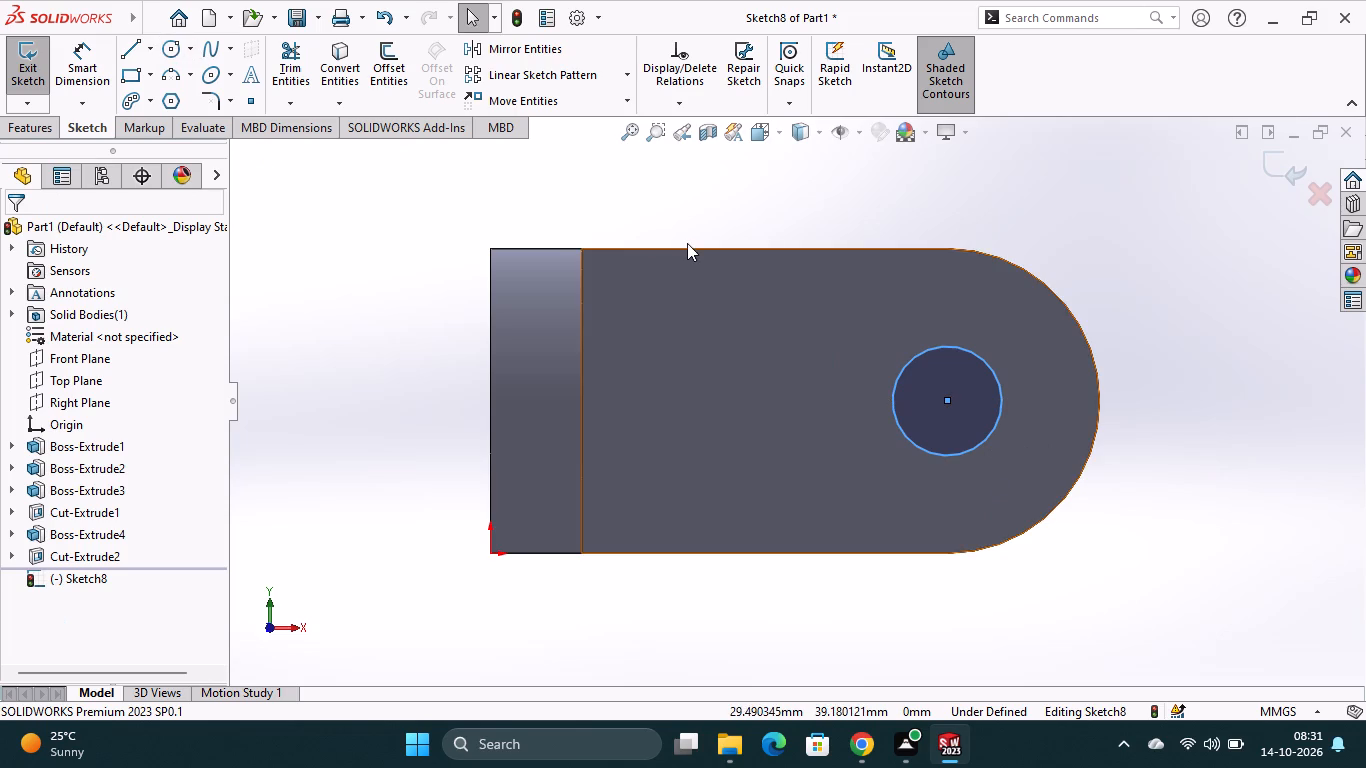
# Dimension the circle's diameter to 16 mm and finish the sketch.
pyautogui.click(97, 58)
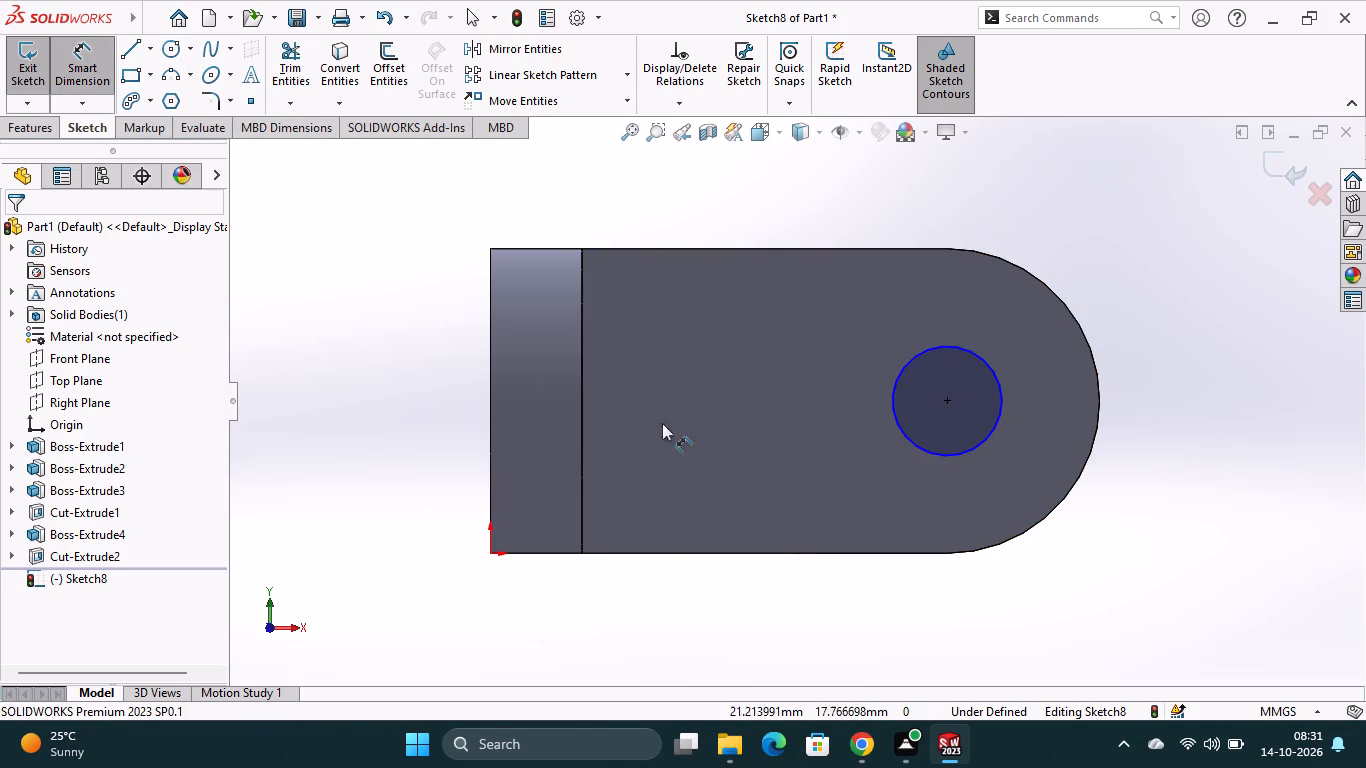
pyautogui.click(924, 454)
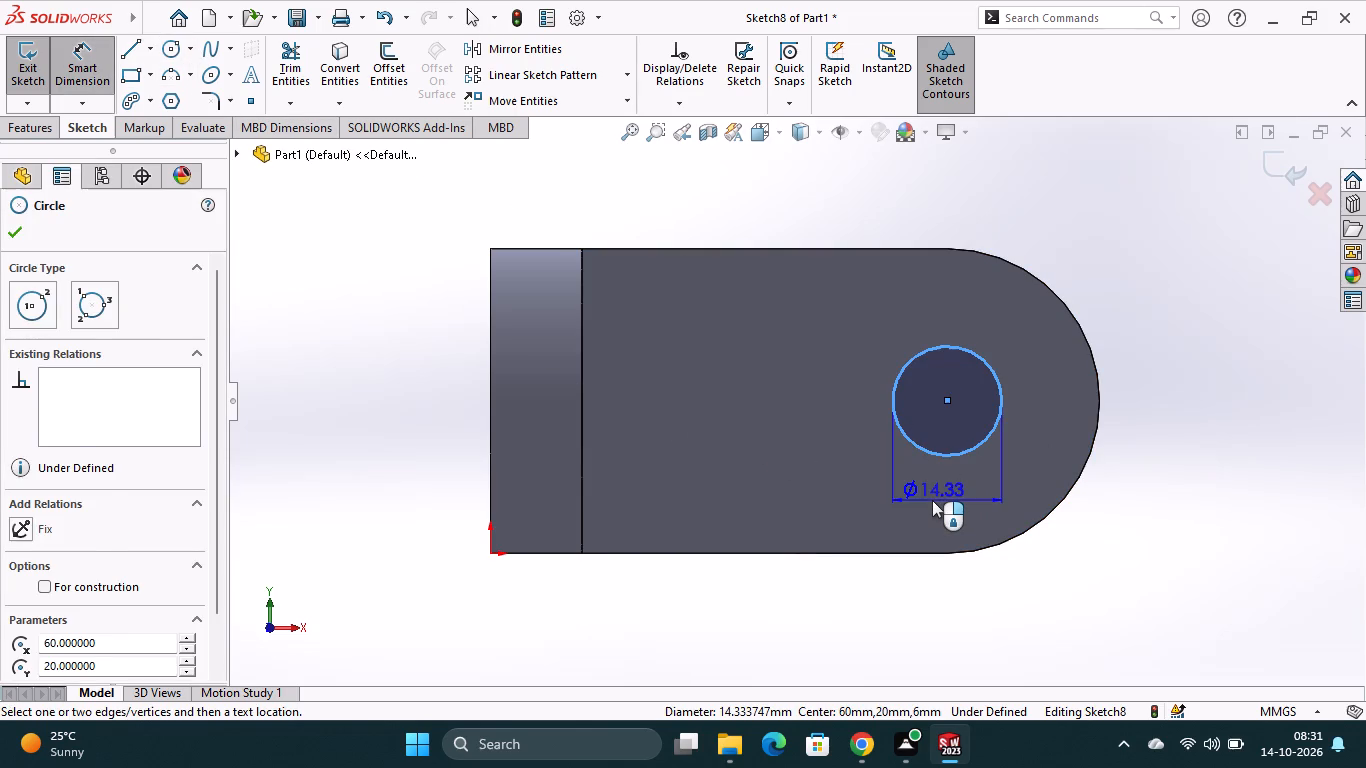
pyautogui.click(932, 500)
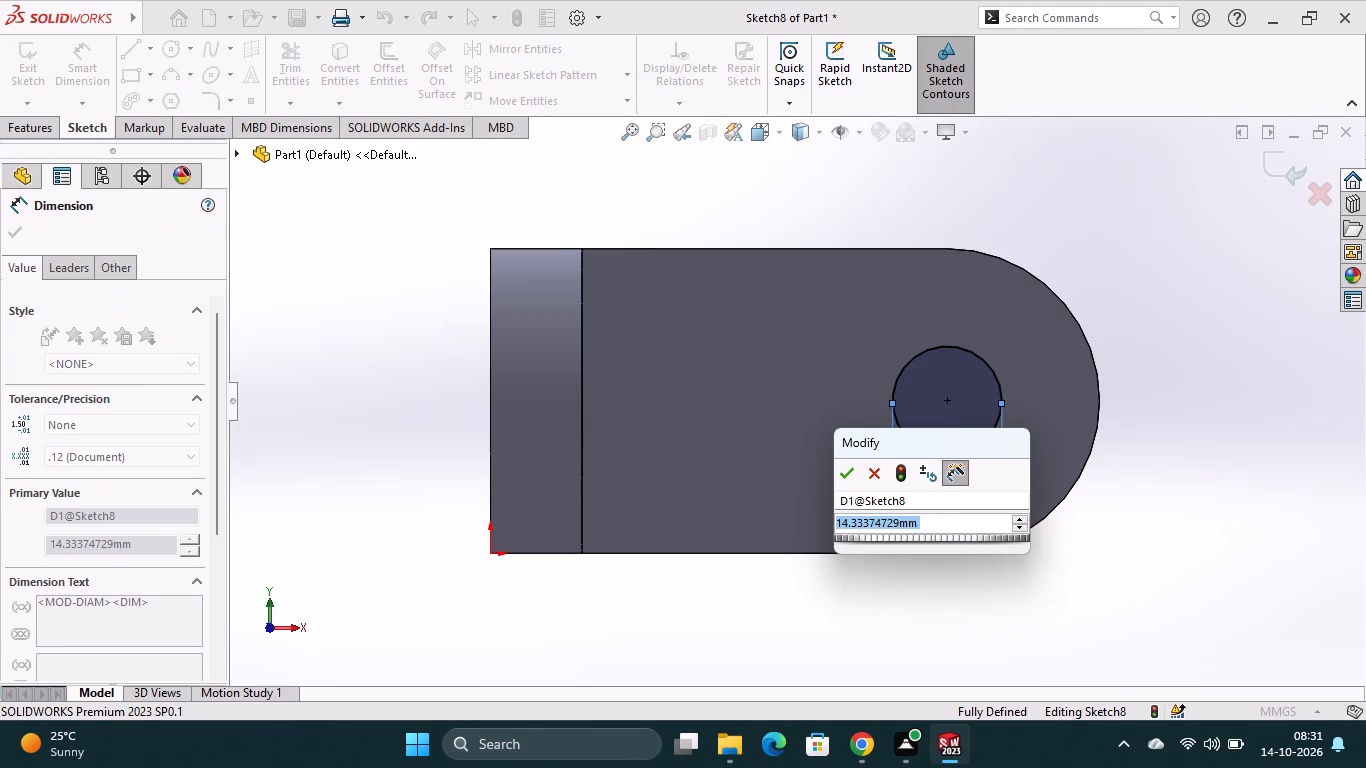
pyautogui.write('16')
pyautogui.press('Return')
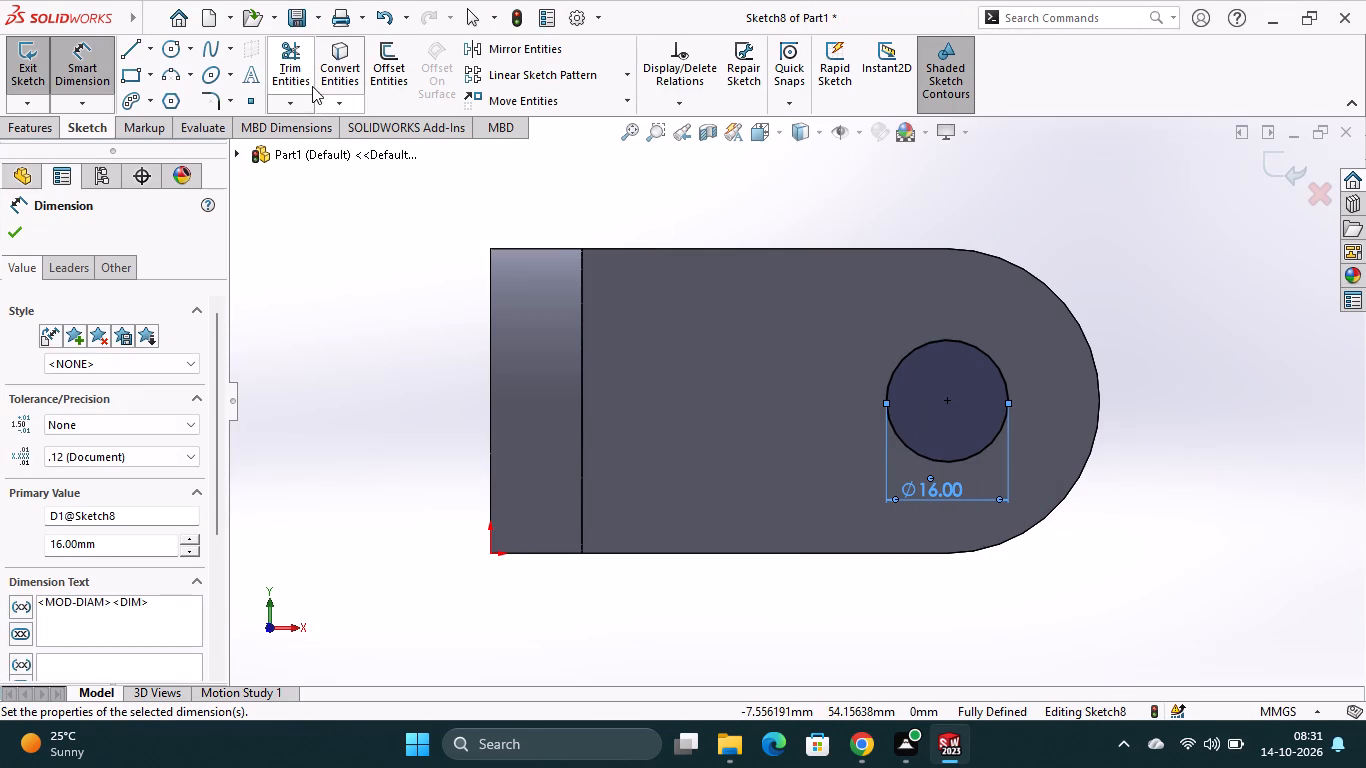
pyautogui.click(22, 67)
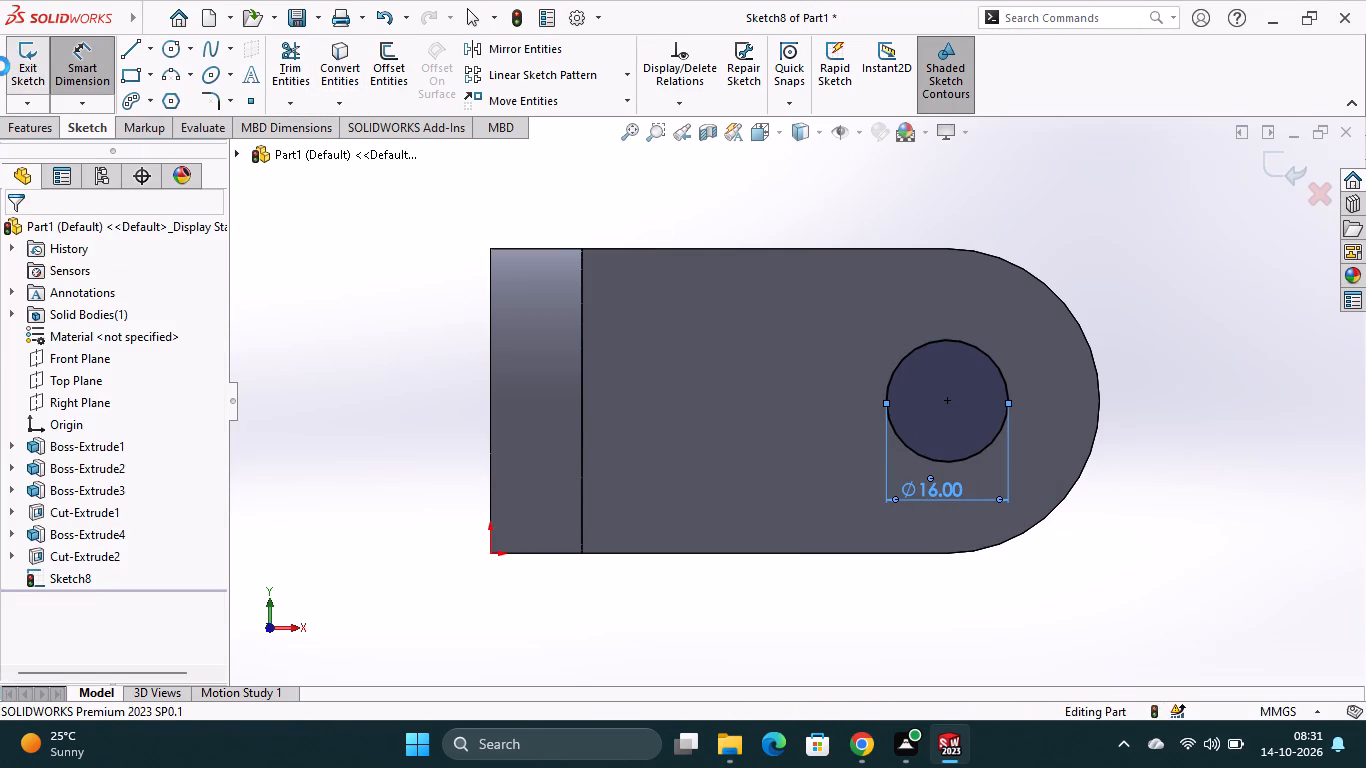
# Cut-extrude the 16 mm circle Through All to make a hole through the lengthened arm.
pyautogui.click(291, 101)
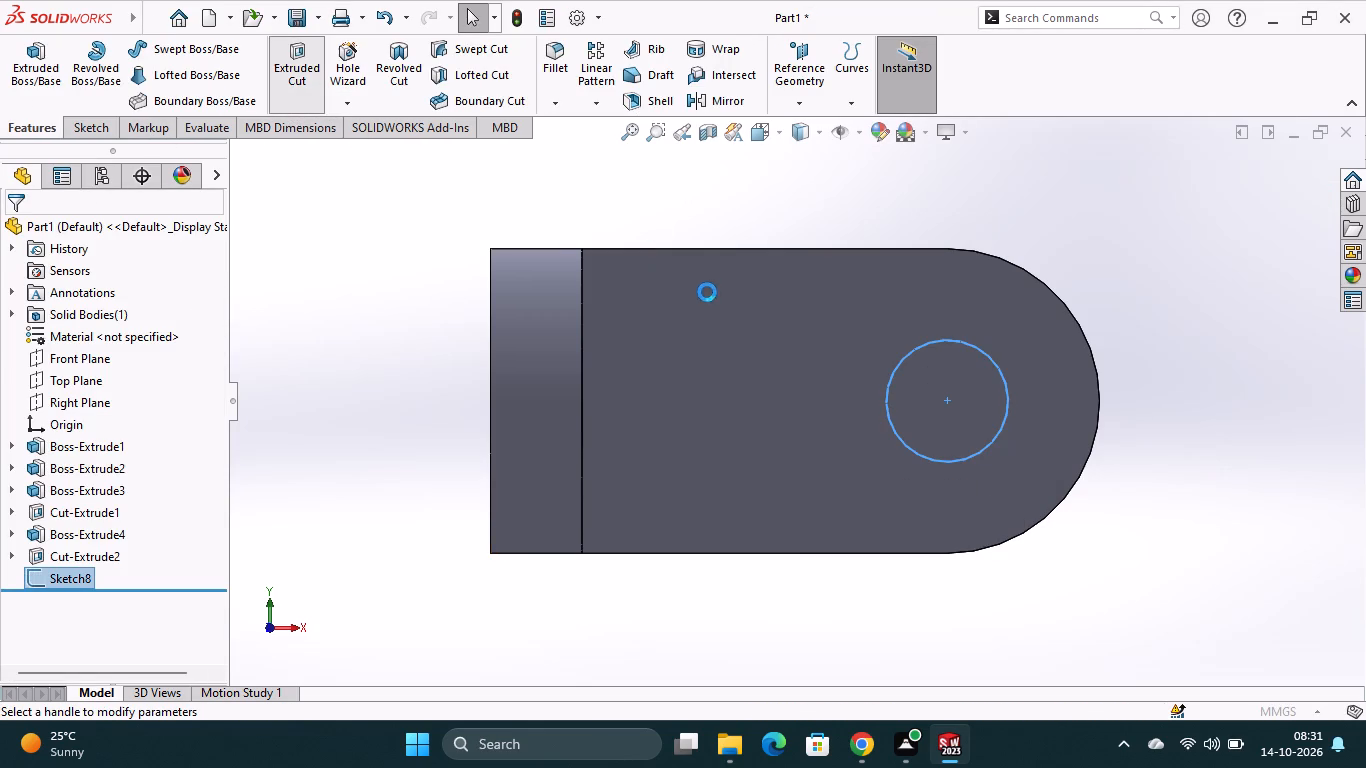
pyautogui.moveTo(1203, 503); pyautogui.dragTo(1201, 503, button='middle')
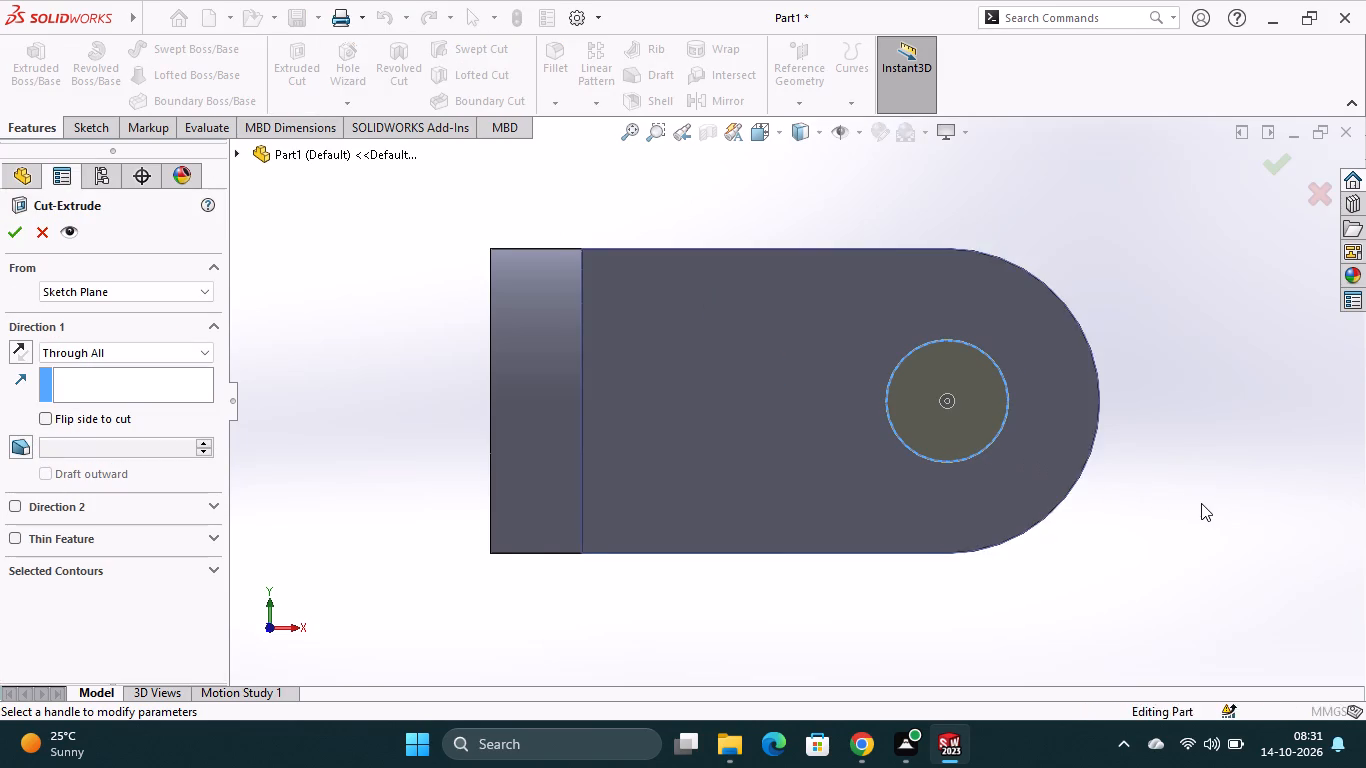
pyautogui.moveTo(1201, 503); pyautogui.dragTo(1161, 521, button='middle')
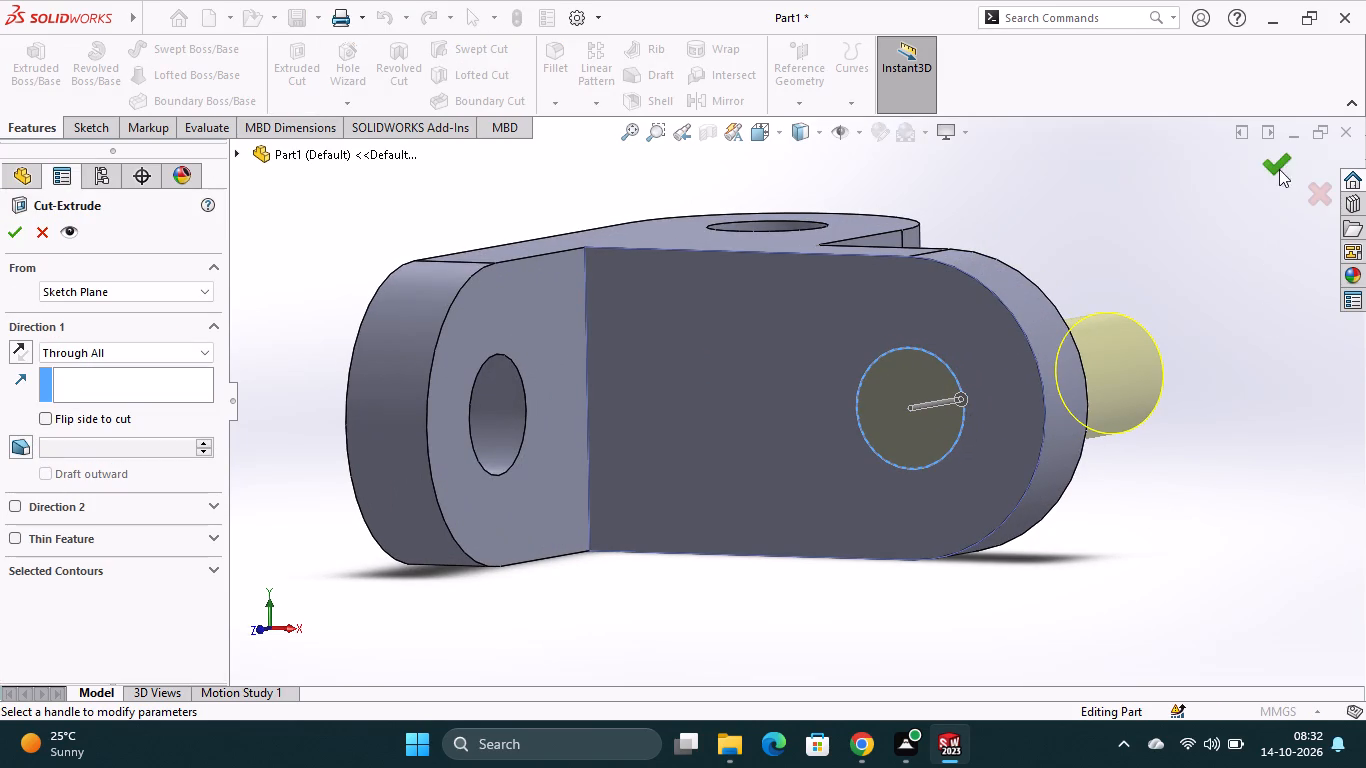
pyautogui.click(1279, 164)
# Examine the finished bracket from all sides, checking the new hole in the lengthened arm and the other holes.
pyautogui.moveTo(1154, 470); pyautogui.dragTo(1134, 485, button='middle')
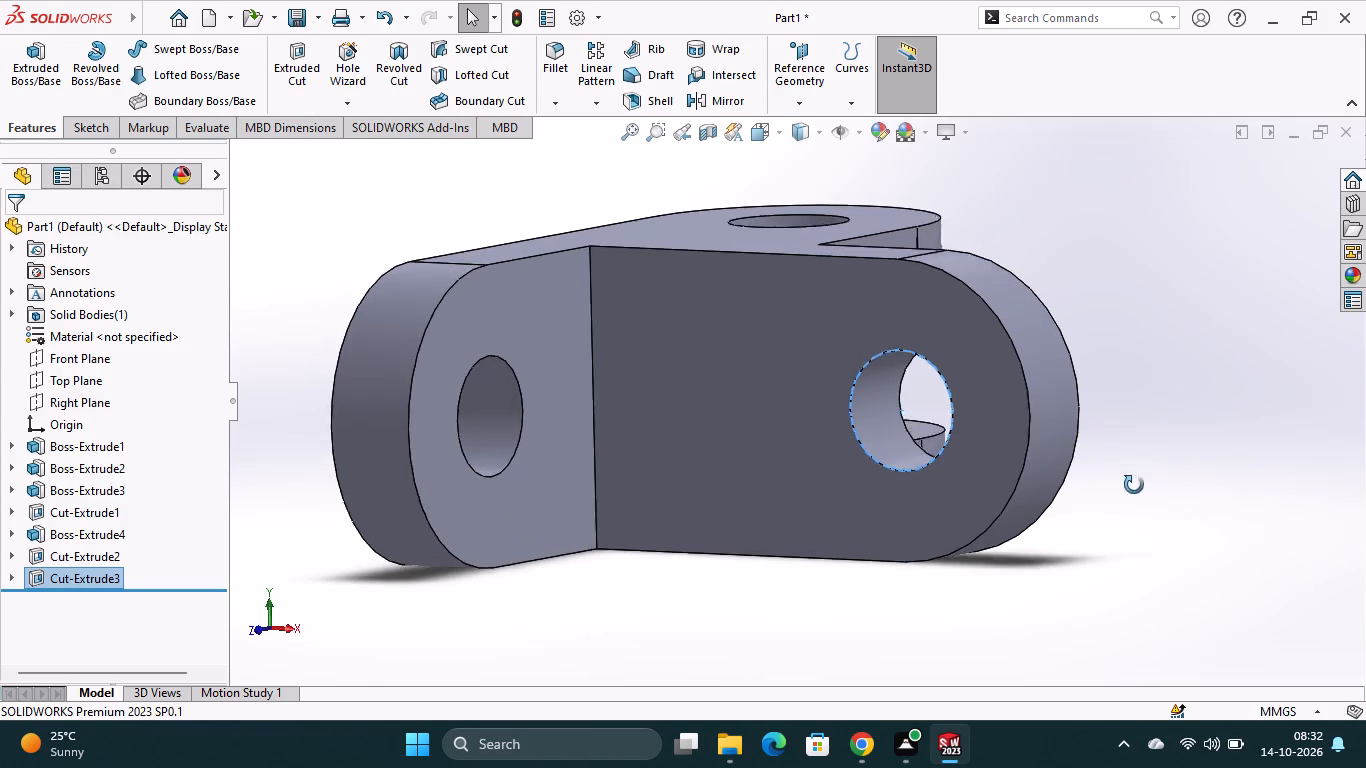
pyautogui.moveTo(1134, 485); pyautogui.dragTo(970, 511, button='middle')
pyautogui.moveTo(890, 562); pyautogui.dragTo(733, 583, button='middle')
pyautogui.moveTo(1005, 567); pyautogui.dragTo(836, 565, button='middle')
pyautogui.scroll(-1, 803, 563)
pyautogui.press('Escape')
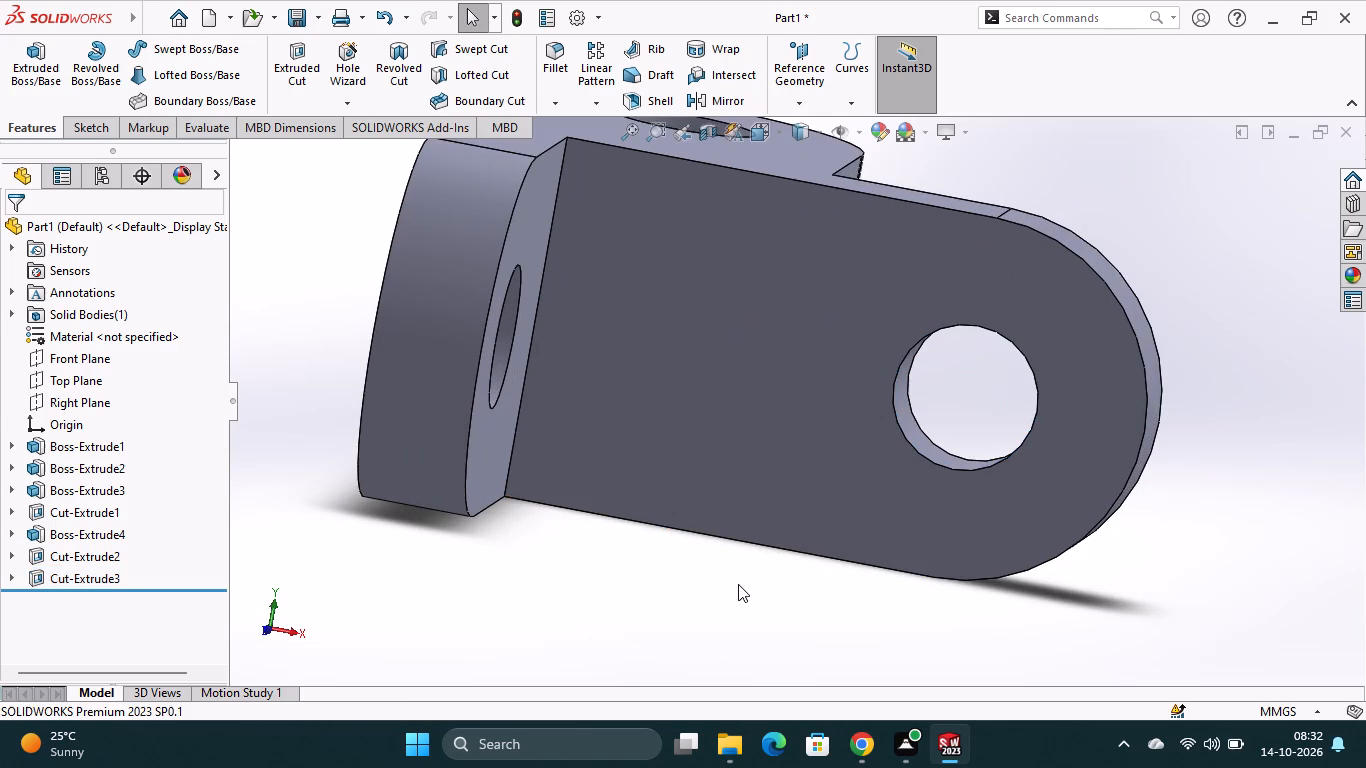
pyautogui.moveTo(738, 581); pyautogui.dragTo(755, 457, button='middle')
pyautogui.scroll(4, 787, 434)
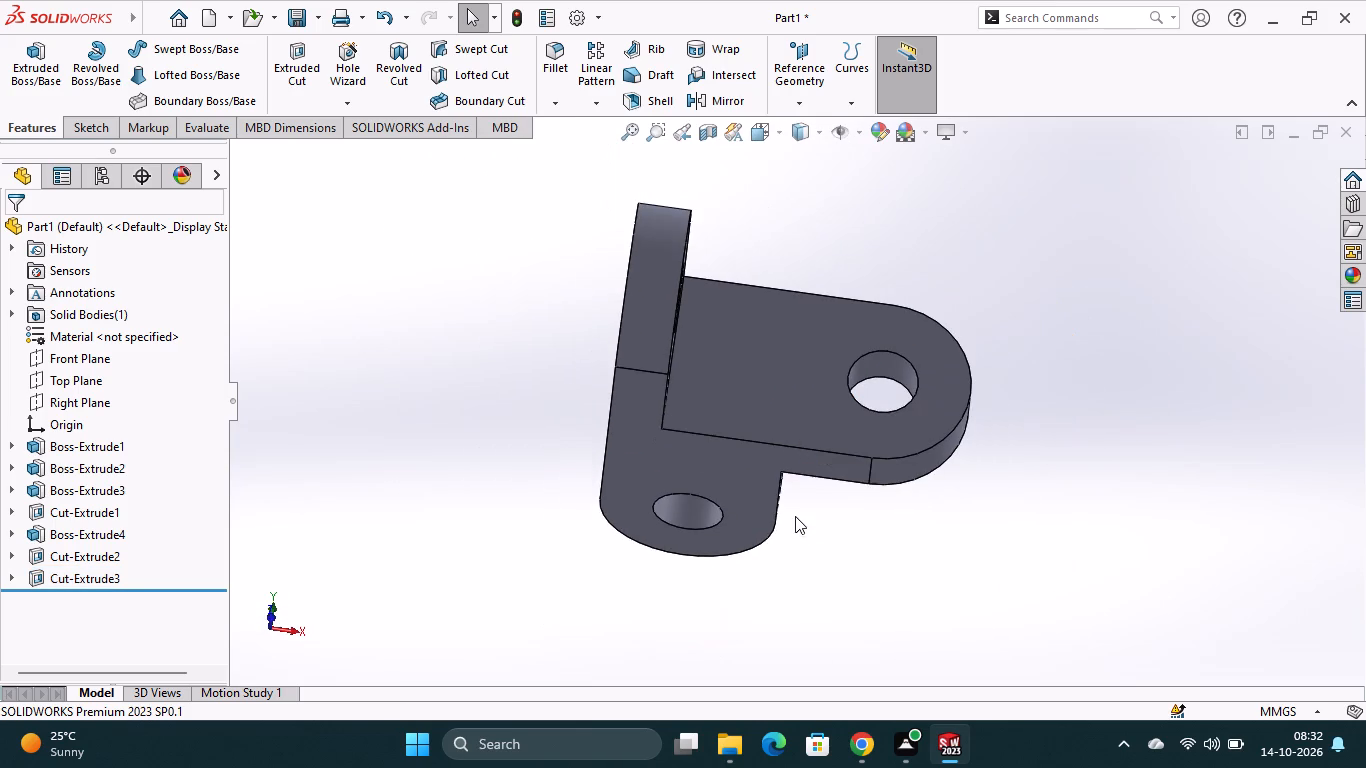
pyautogui.moveTo(790, 478); pyautogui.dragTo(771, 336, button='middle')
pyautogui.moveTo(882, 535); pyautogui.dragTo(881, 535, button='middle')
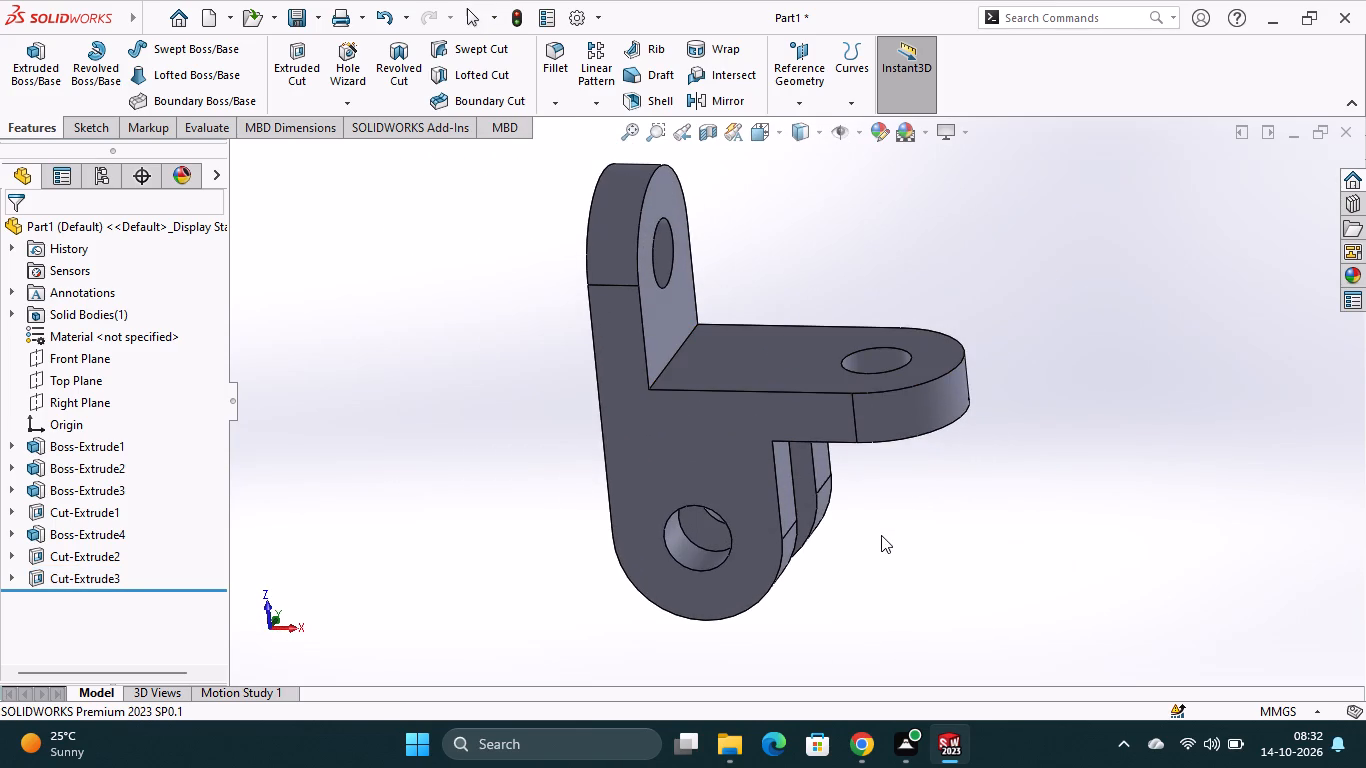
pyautogui.moveTo(881, 535); pyautogui.dragTo(886, 512, button='middle')
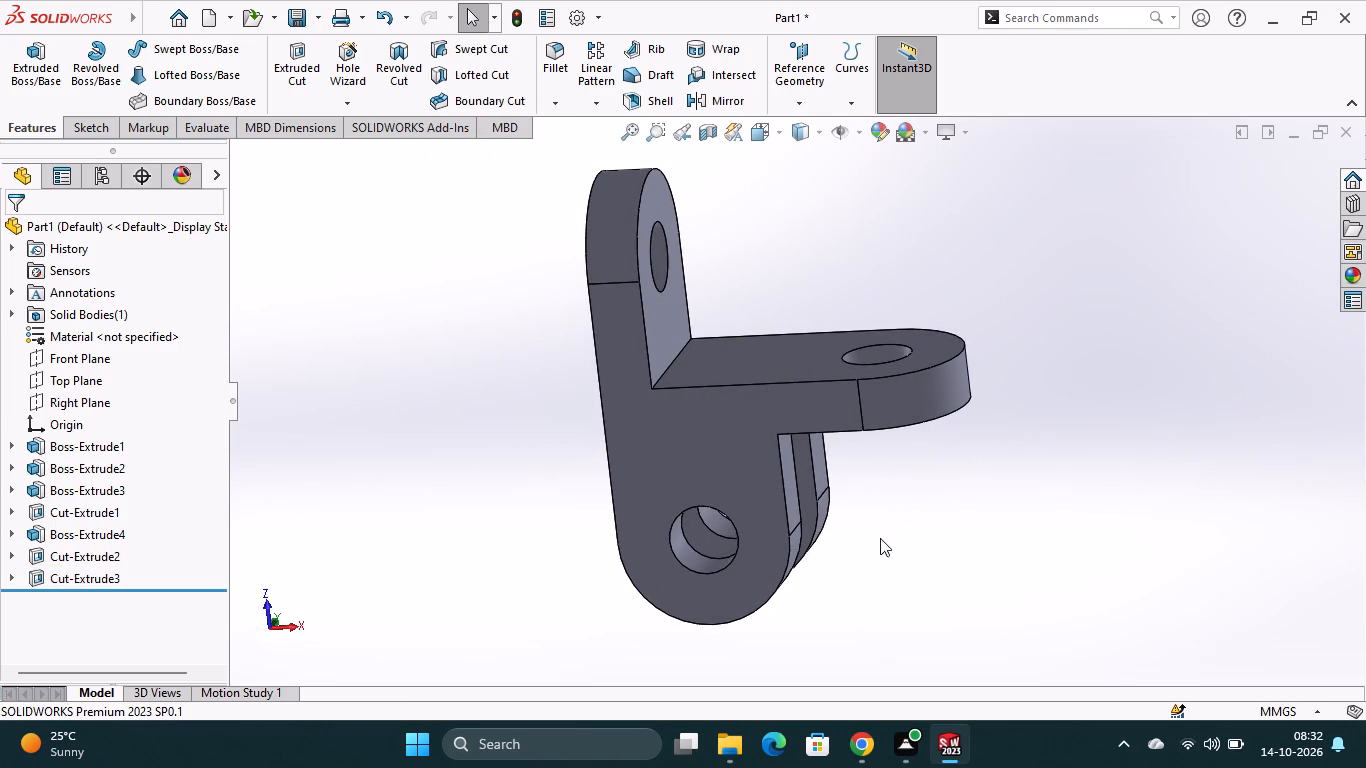
pyautogui.moveTo(868, 568); pyautogui.dragTo(836, 561, button='middle')
pyautogui.moveTo(855, 613); pyautogui.dragTo(803, 625, button='middle')
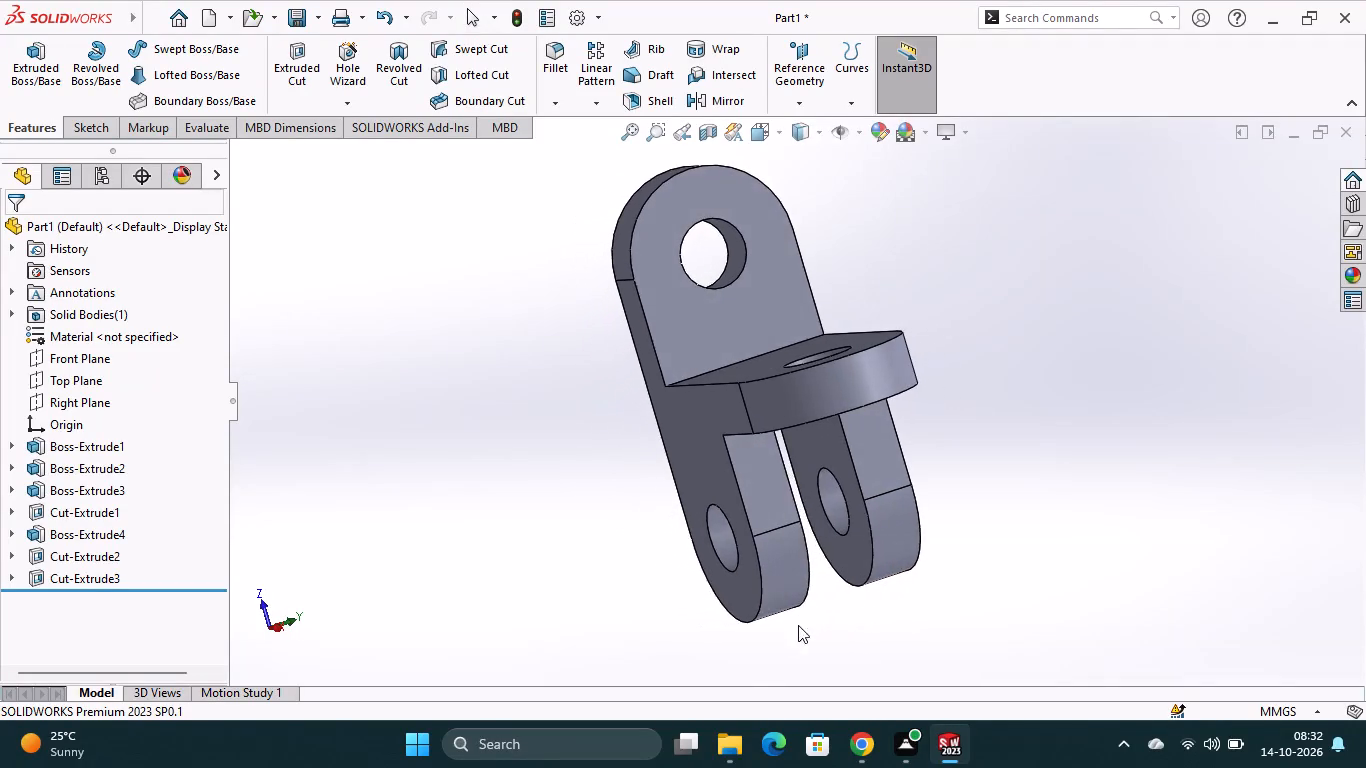
pyautogui.moveTo(849, 627); pyautogui.dragTo(784, 634, button='middle')
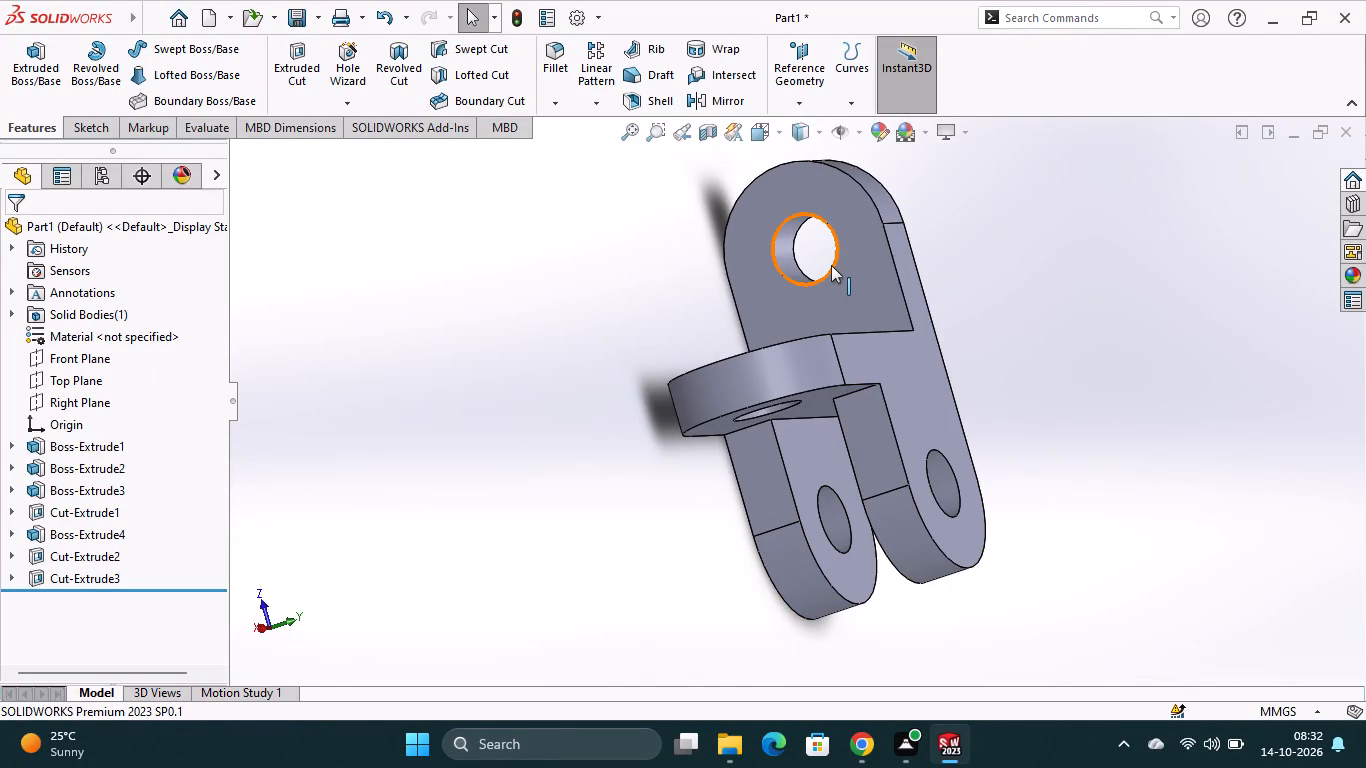
# Review the bracket in isometric, front and top views, and inspect its arched plates and arms at an angle.
pyautogui.click(782, 138)
pyautogui.click(867, 197)
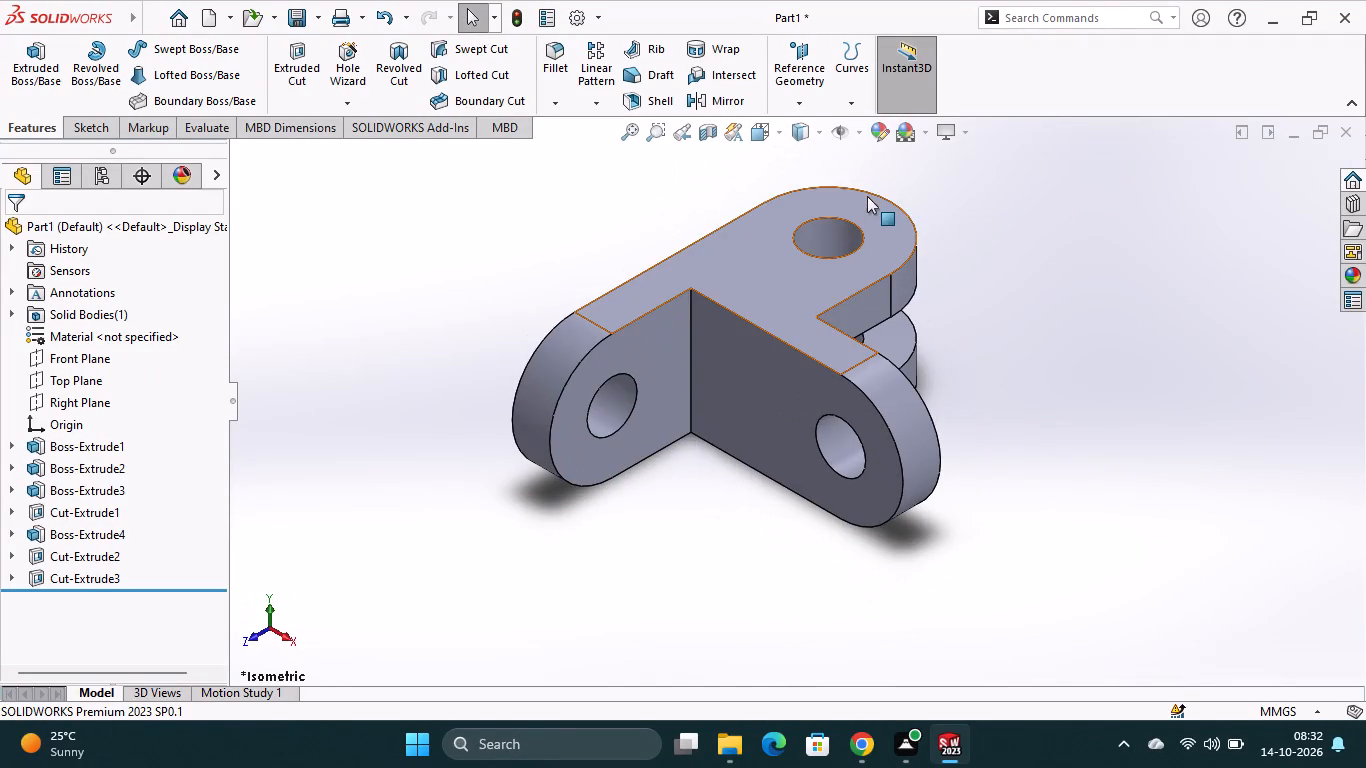
pyautogui.click(820, 136)
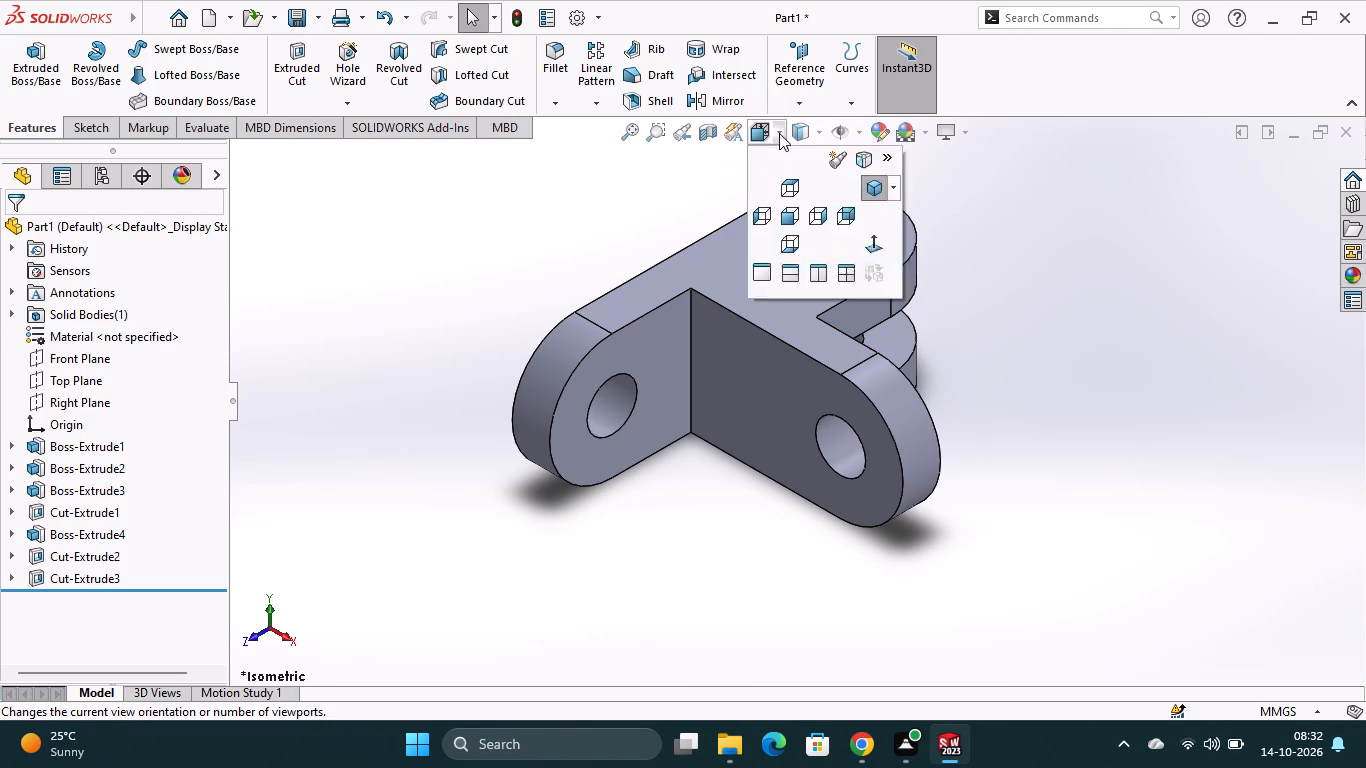
pyautogui.click(779, 133)
pyautogui.click(775, 134)
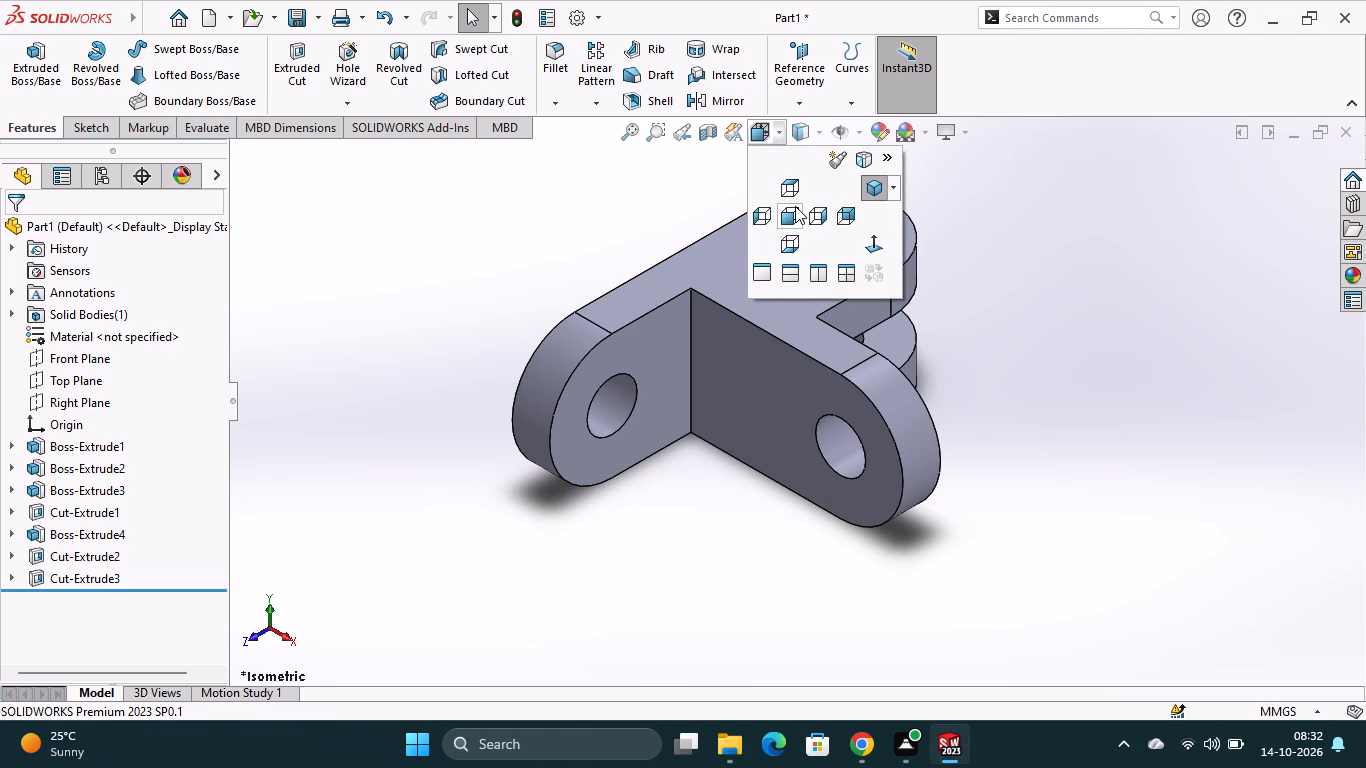
pyautogui.click(794, 207)
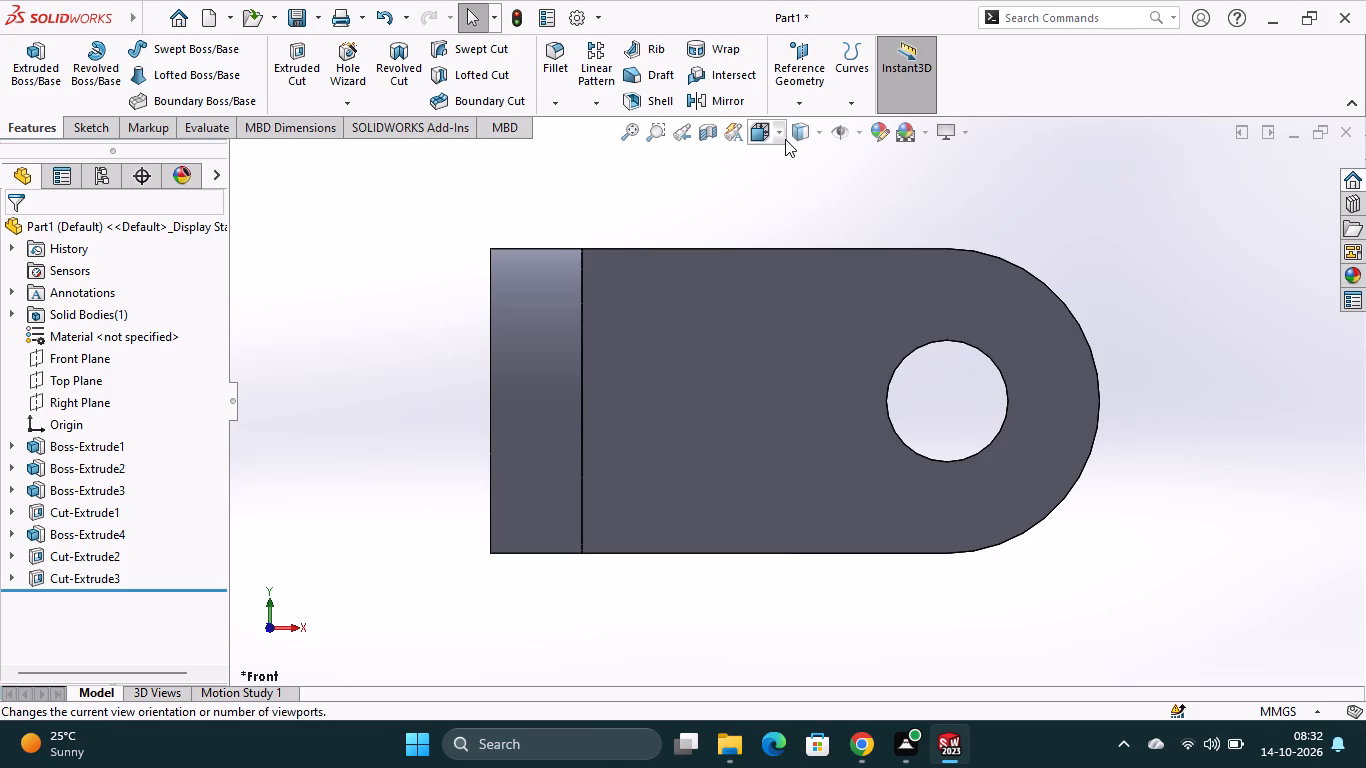
pyautogui.click(785, 139)
pyautogui.click(785, 183)
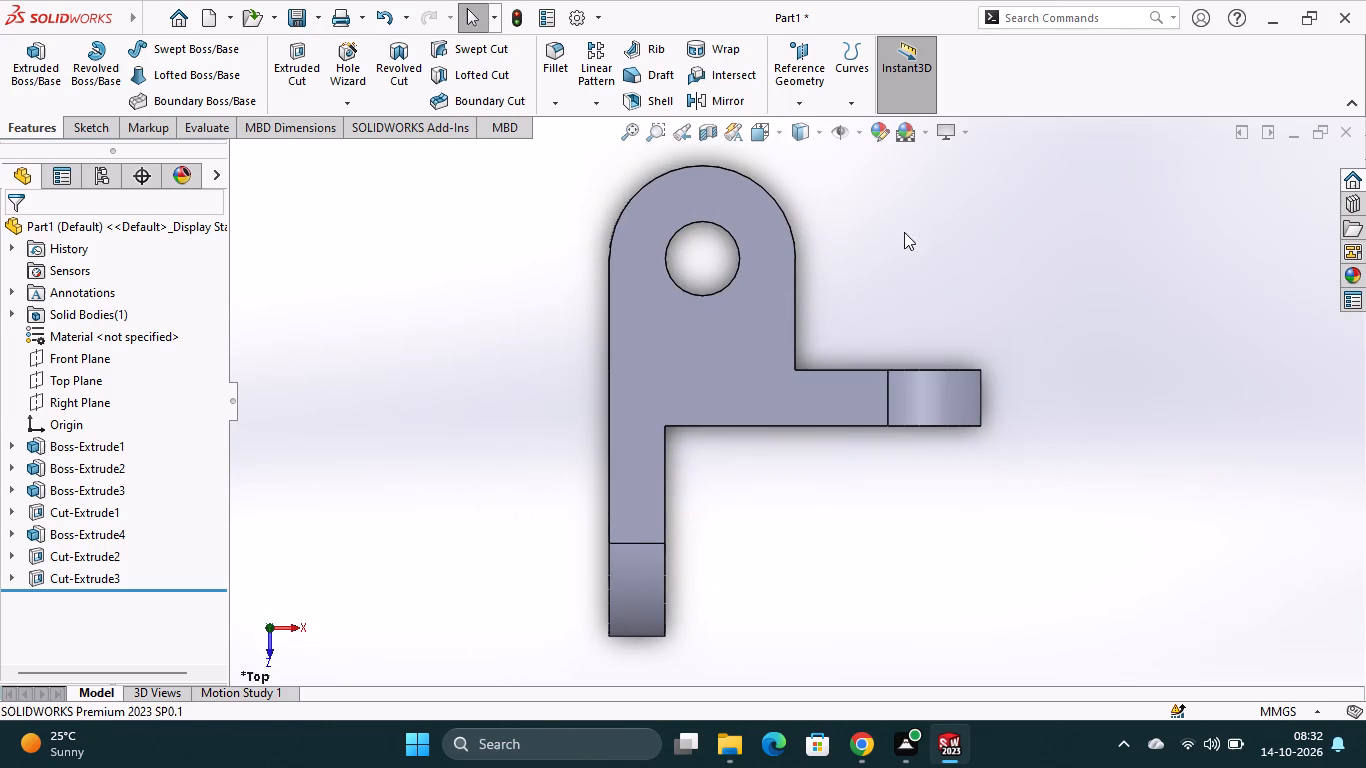
pyautogui.scroll(1, 909, 238)
pyautogui.moveTo(909, 238); pyautogui.dragTo(836, 269, button='middle')
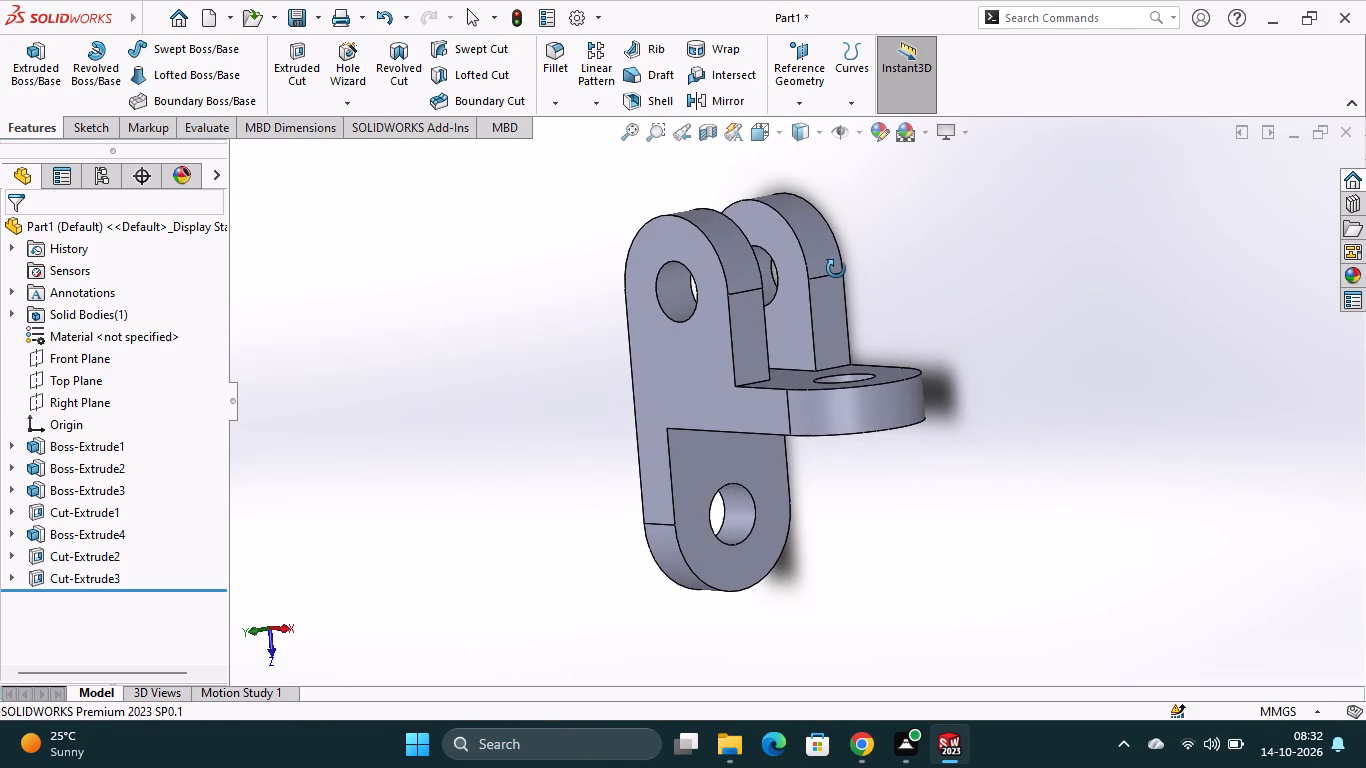
pyautogui.moveTo(836, 269); pyautogui.dragTo(845, 284, button='middle')
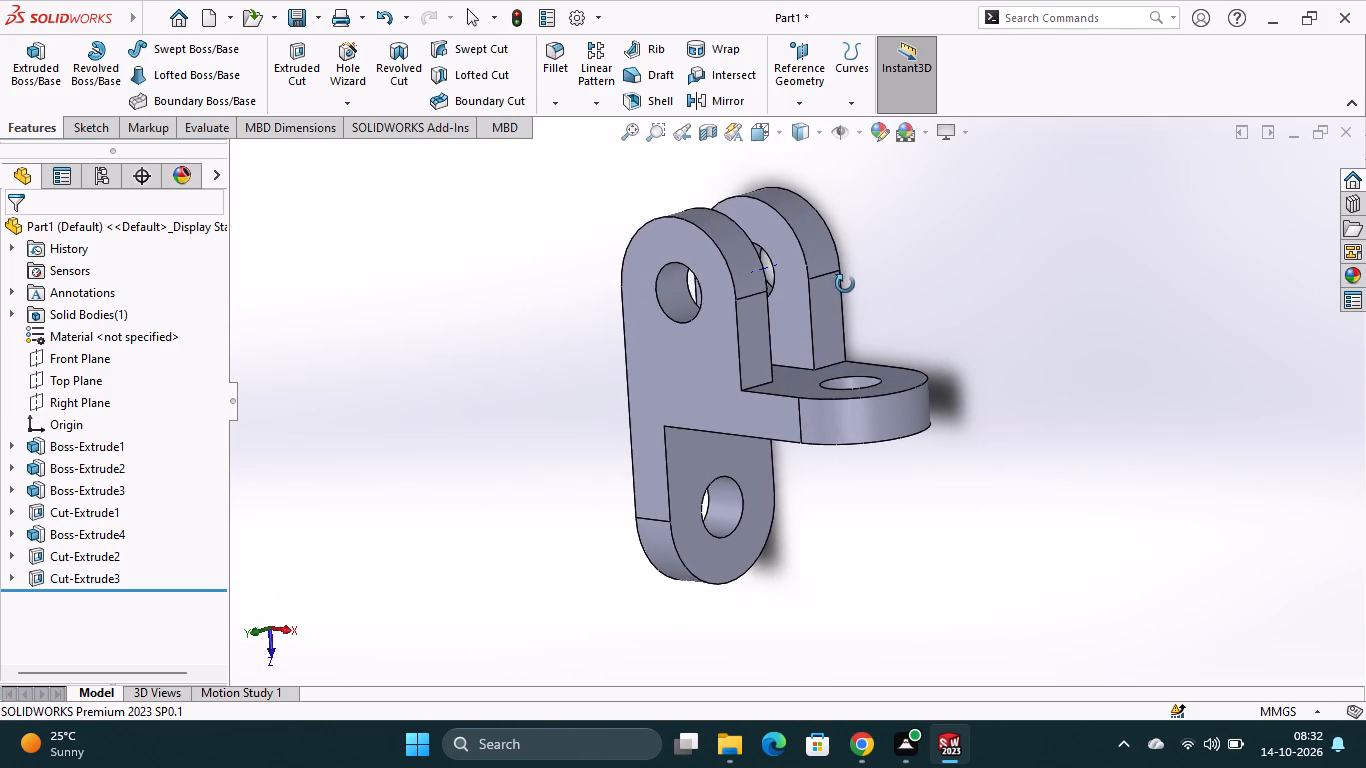
pyautogui.moveTo(845, 284); pyautogui.dragTo(849, 285, button='middle')
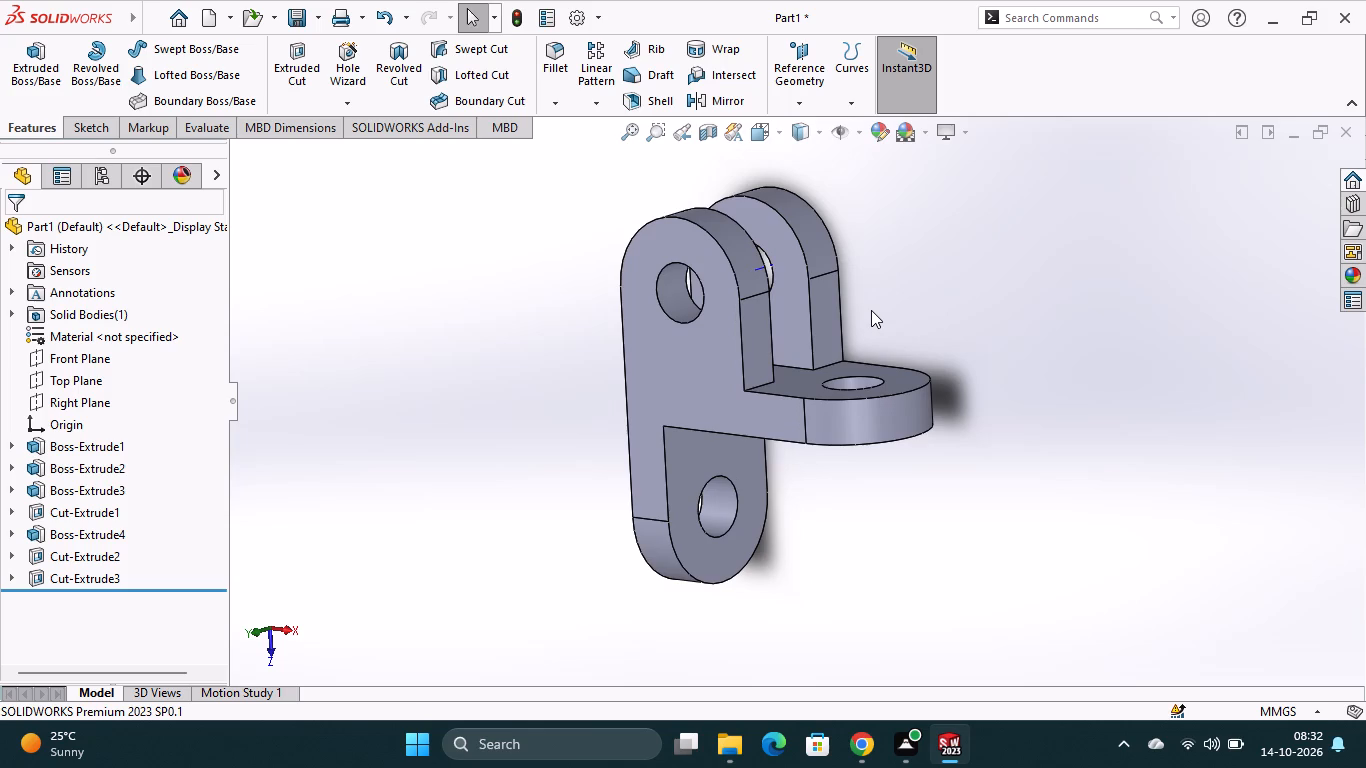
pyautogui.moveTo(871, 310); pyautogui.dragTo(869, 322, button='middle')
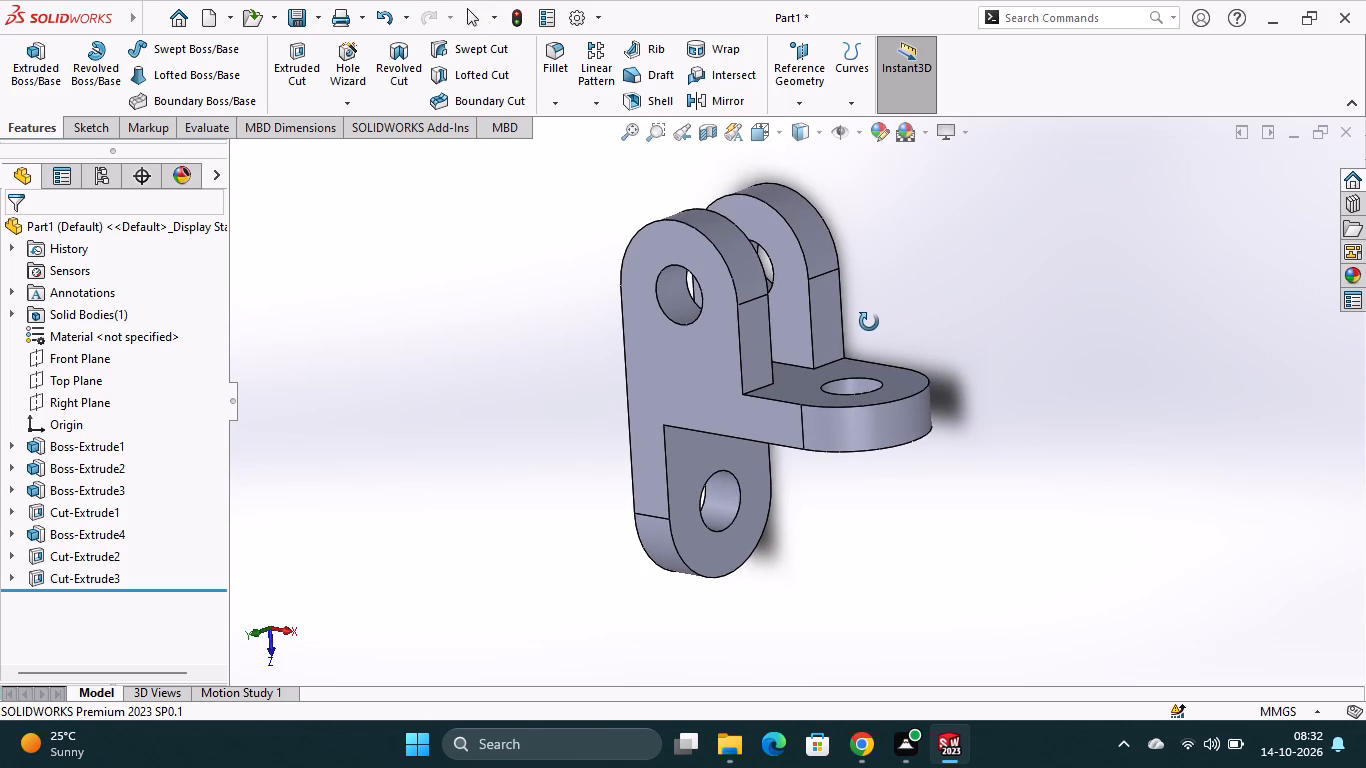
pyautogui.moveTo(869, 322); pyautogui.dragTo(868, 322, button='middle')
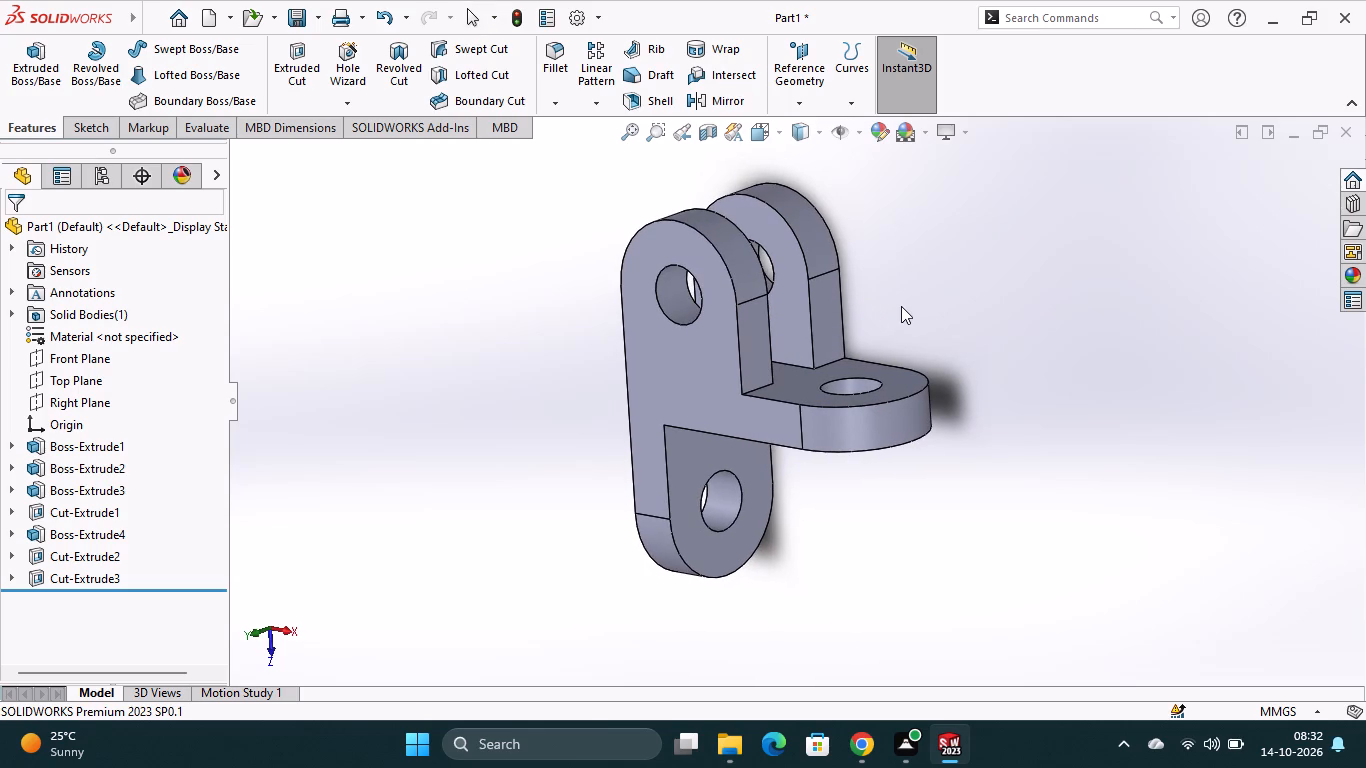
# Save the part as PART1 in the PART1 folder within the 3D Models folder of fuji.
pyautogui.hotkey('ctrl', 's')
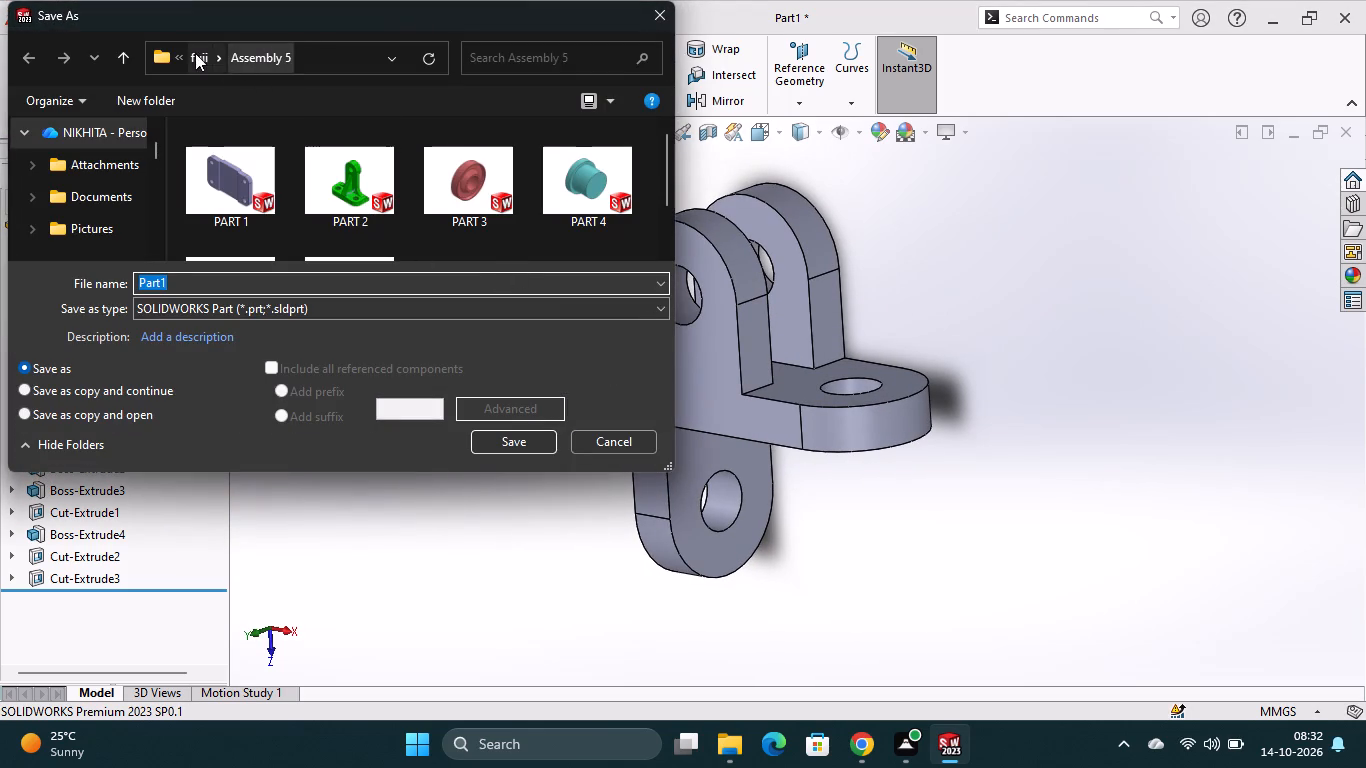
pyautogui.click(195, 51)
pyautogui.doubleClick(279, 187)
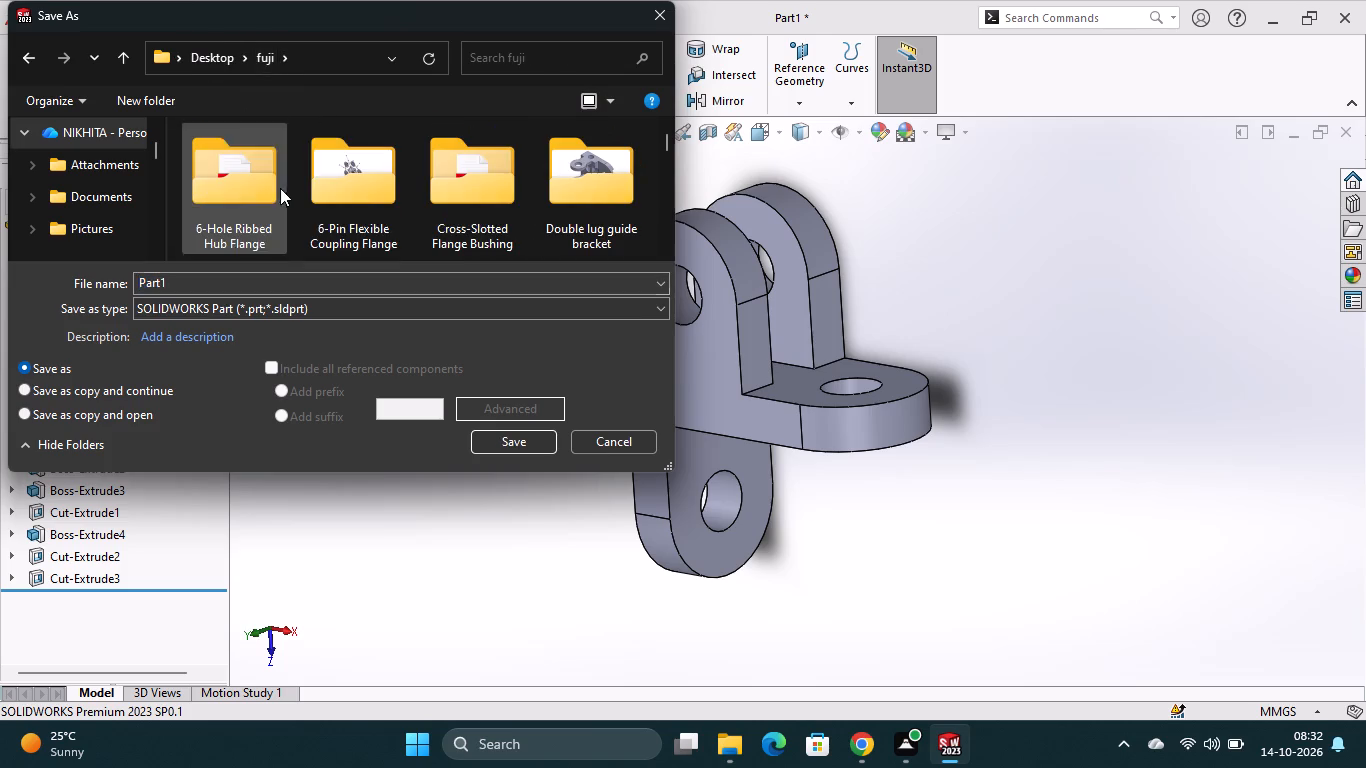
pyautogui.scroll(-3, 480, 232)
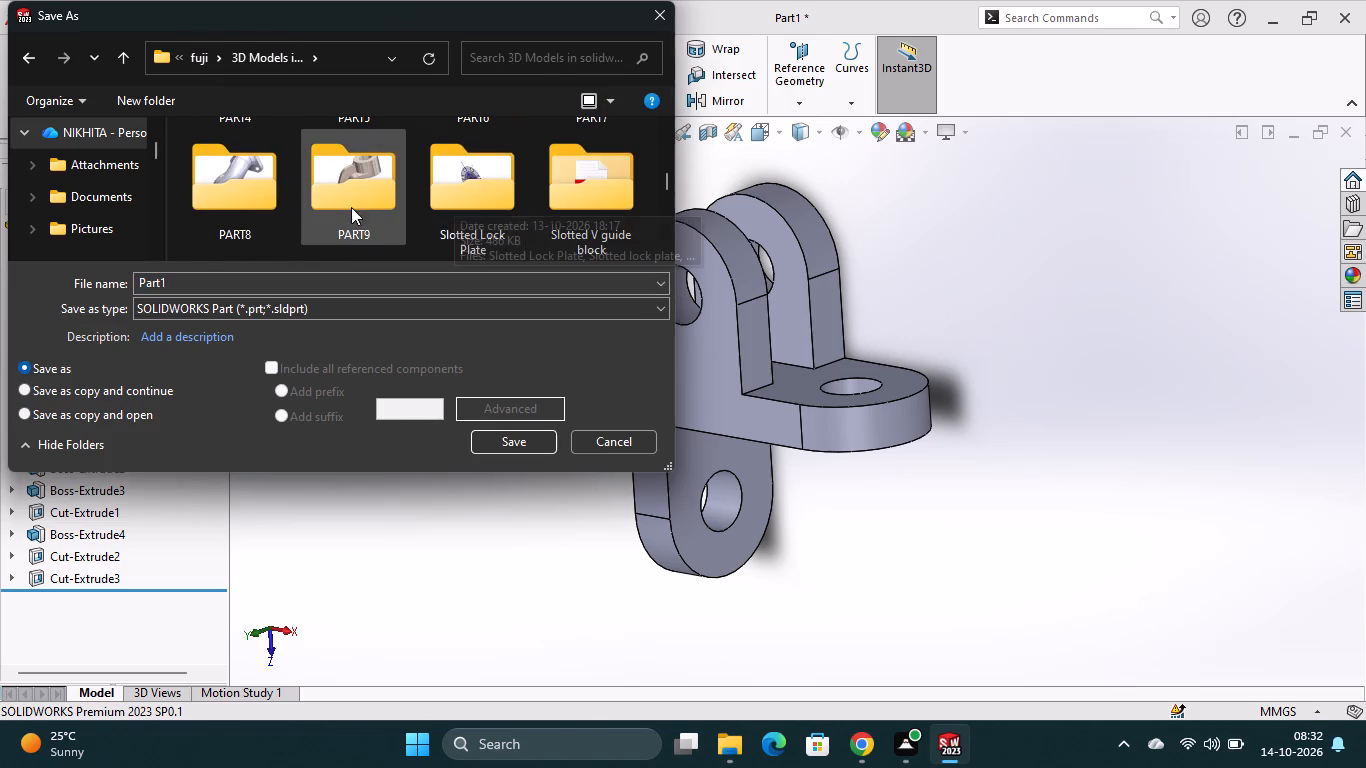
pyautogui.scroll(3, 389, 211)
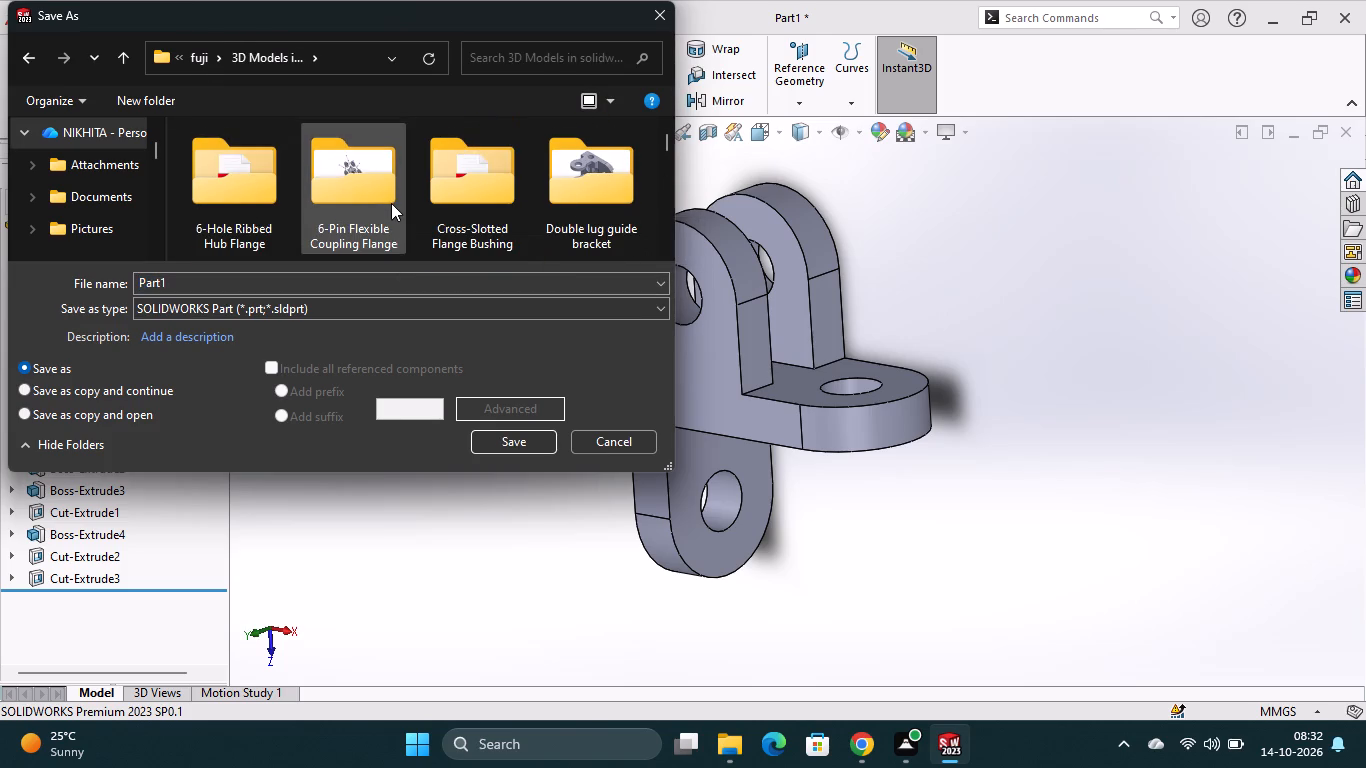
pyautogui.scroll(-1, 467, 204)
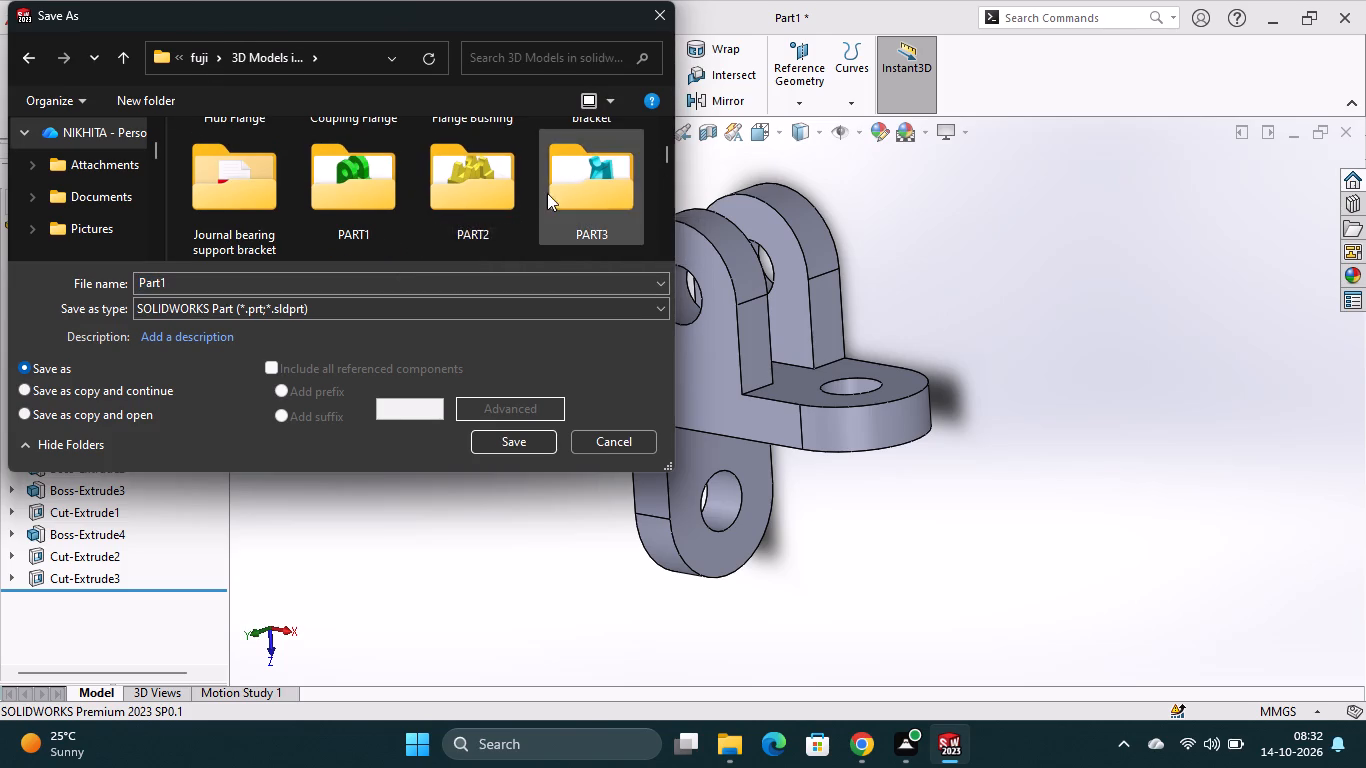
pyautogui.doubleClick(375, 198)
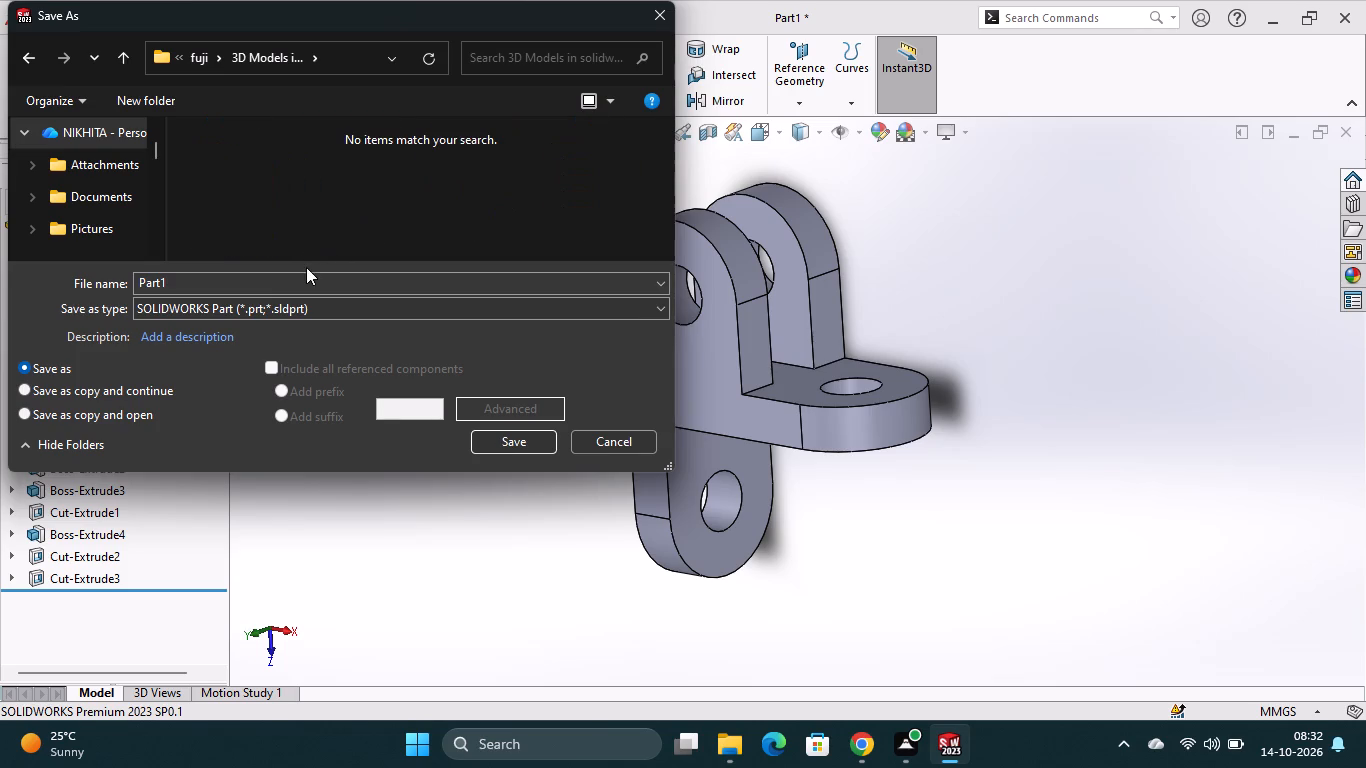
pyautogui.click(304, 279)
pyautogui.press('BackSpace')
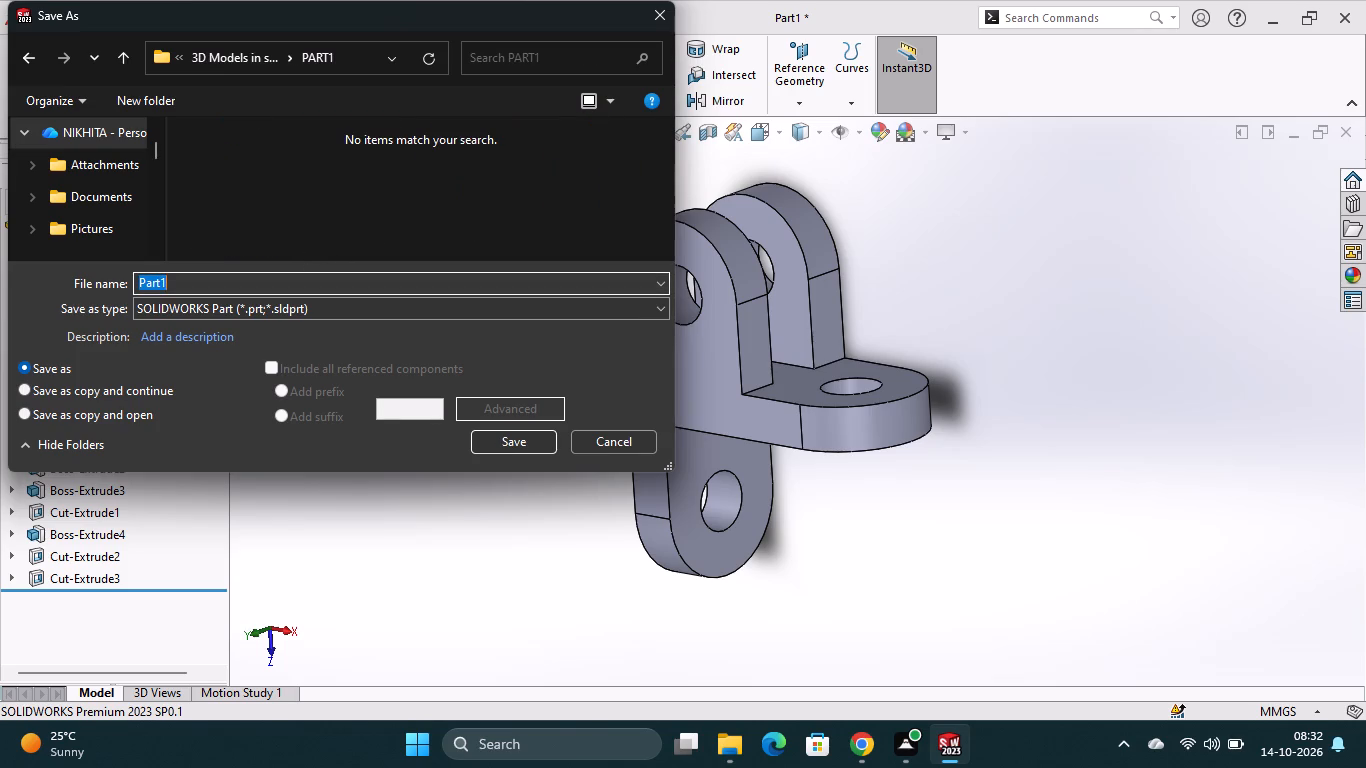
pyautogui.write('PAE')
pyautogui.press('BackSpace')
pyautogui.press('t')
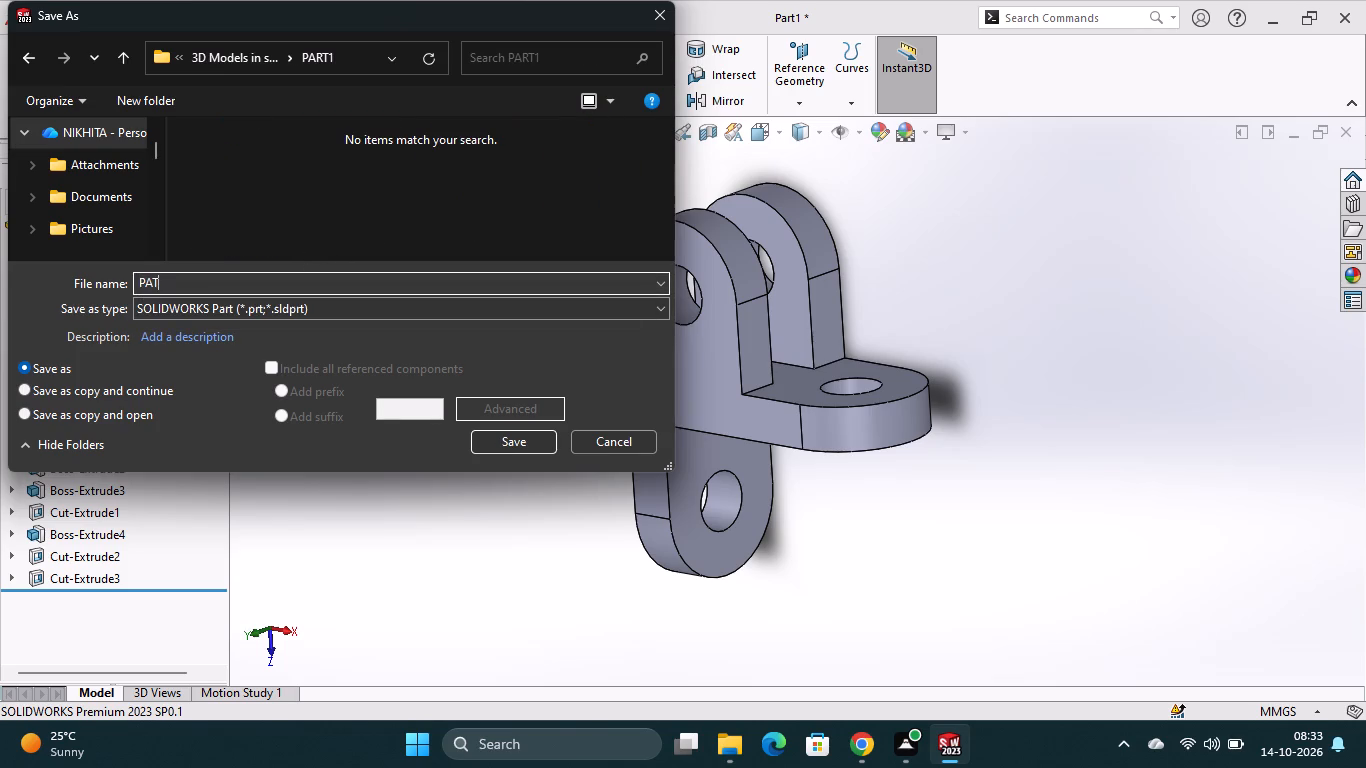
pyautogui.press('BackSpace')
pyautogui.write('RT1')
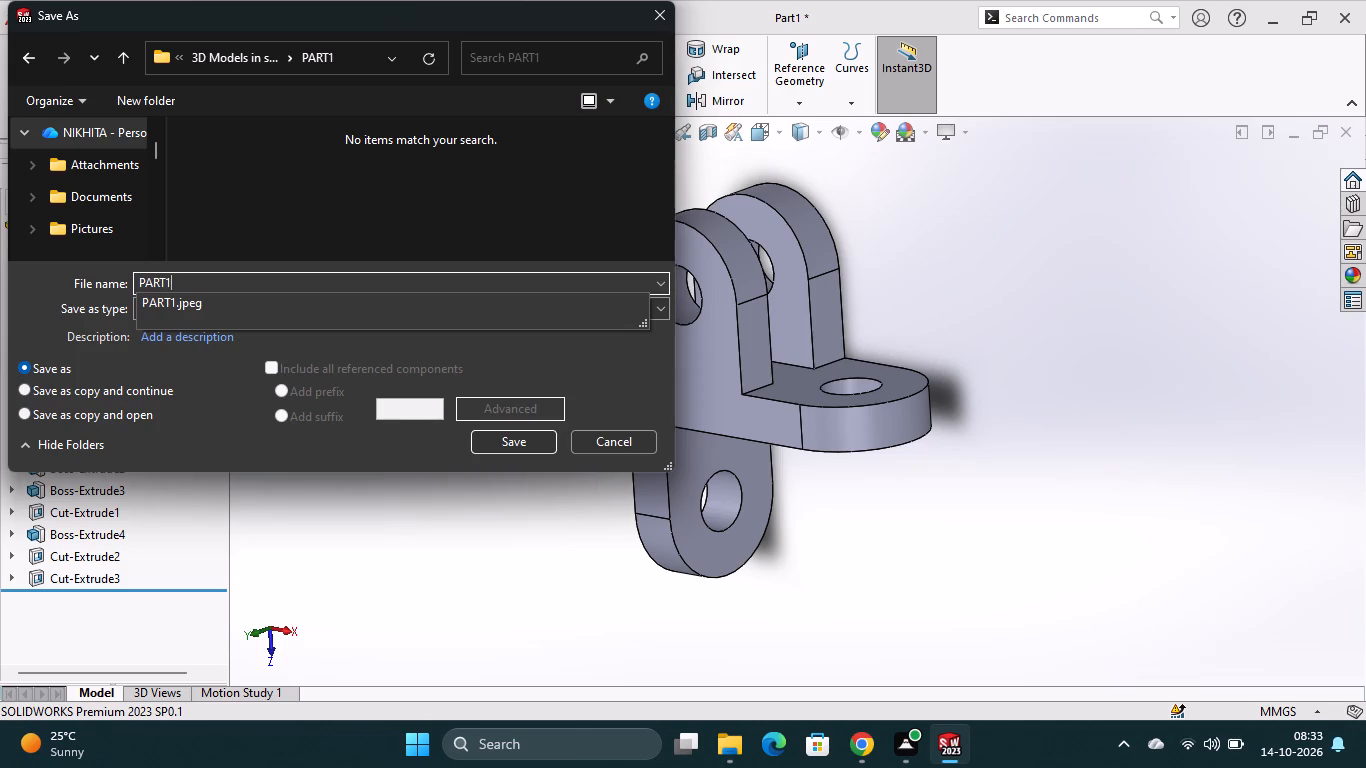
pyautogui.press('Return')
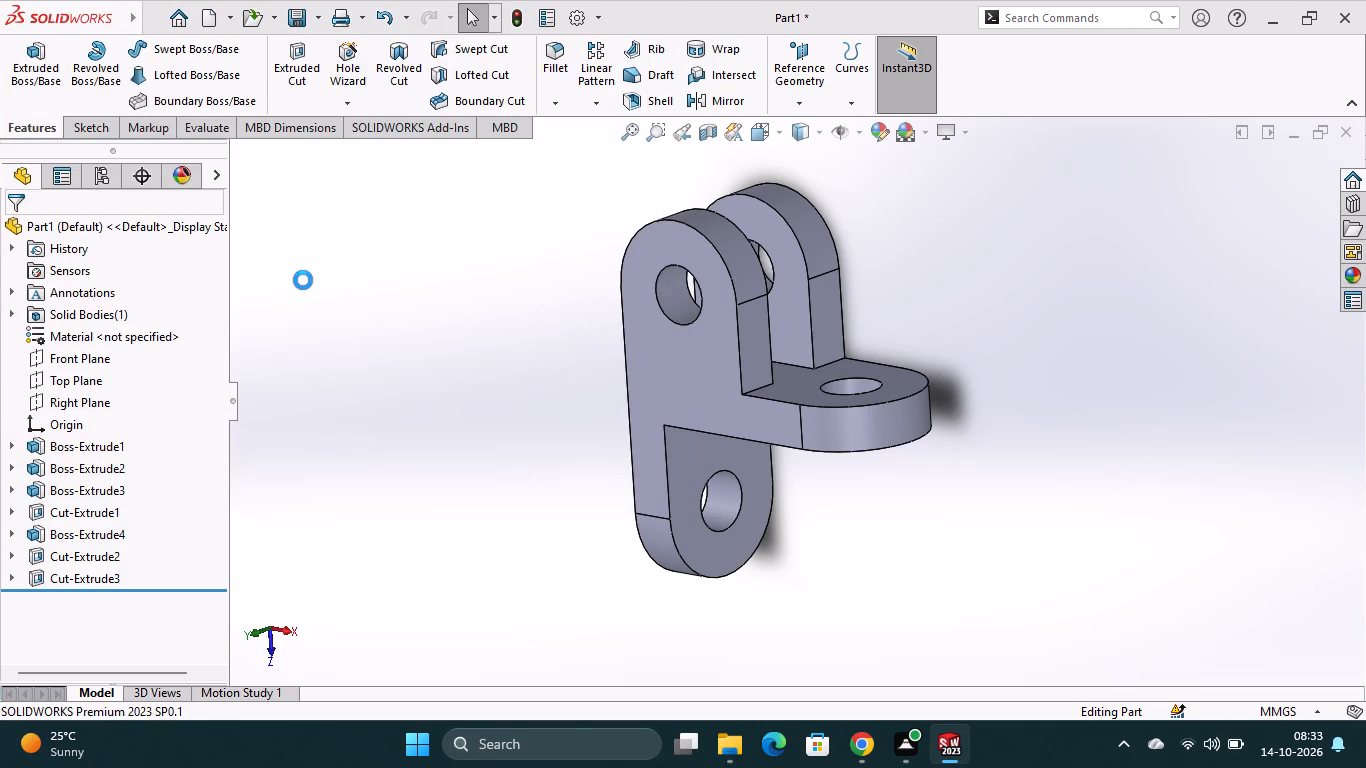
# Save a PDF copy of the part named PART1 in the same PART1 folder.
pyautogui.click(319, 17)
pyautogui.click(326, 69)
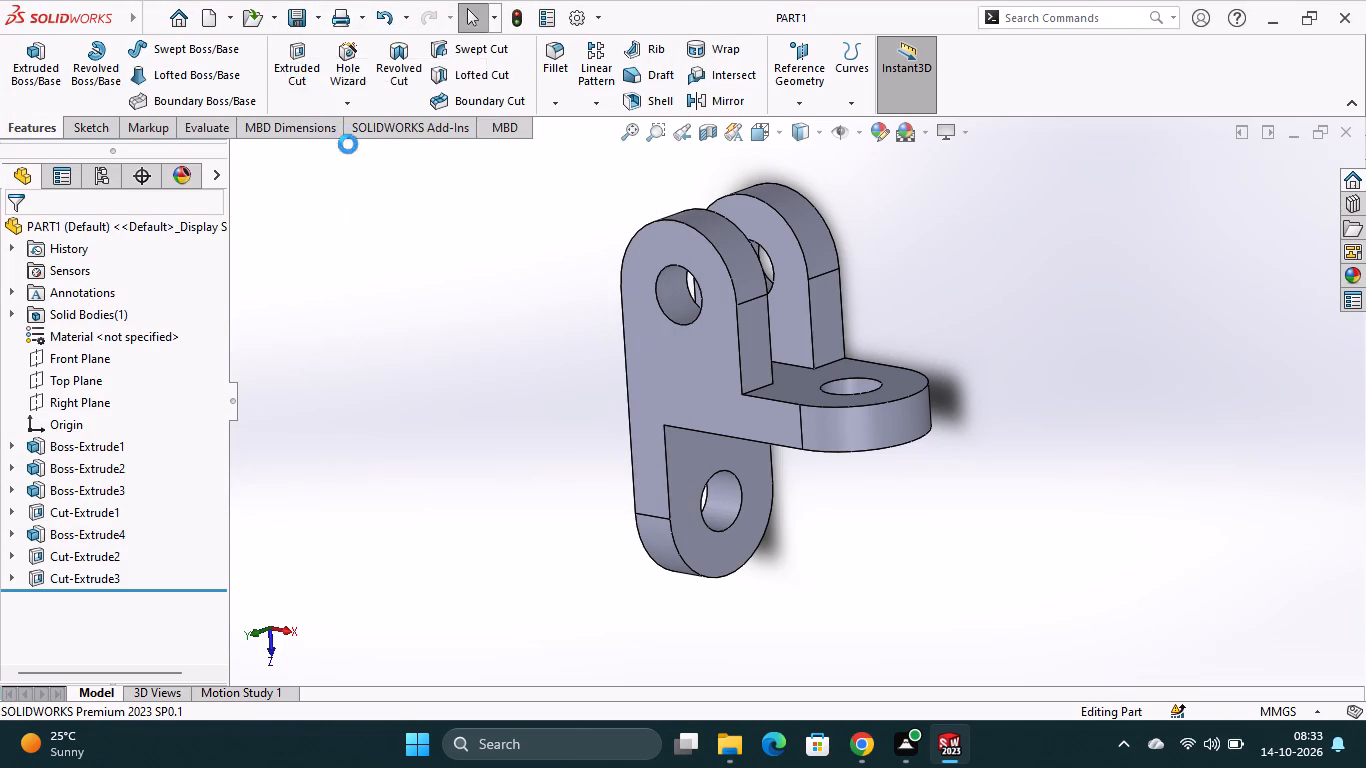
pyautogui.click(312, 306)
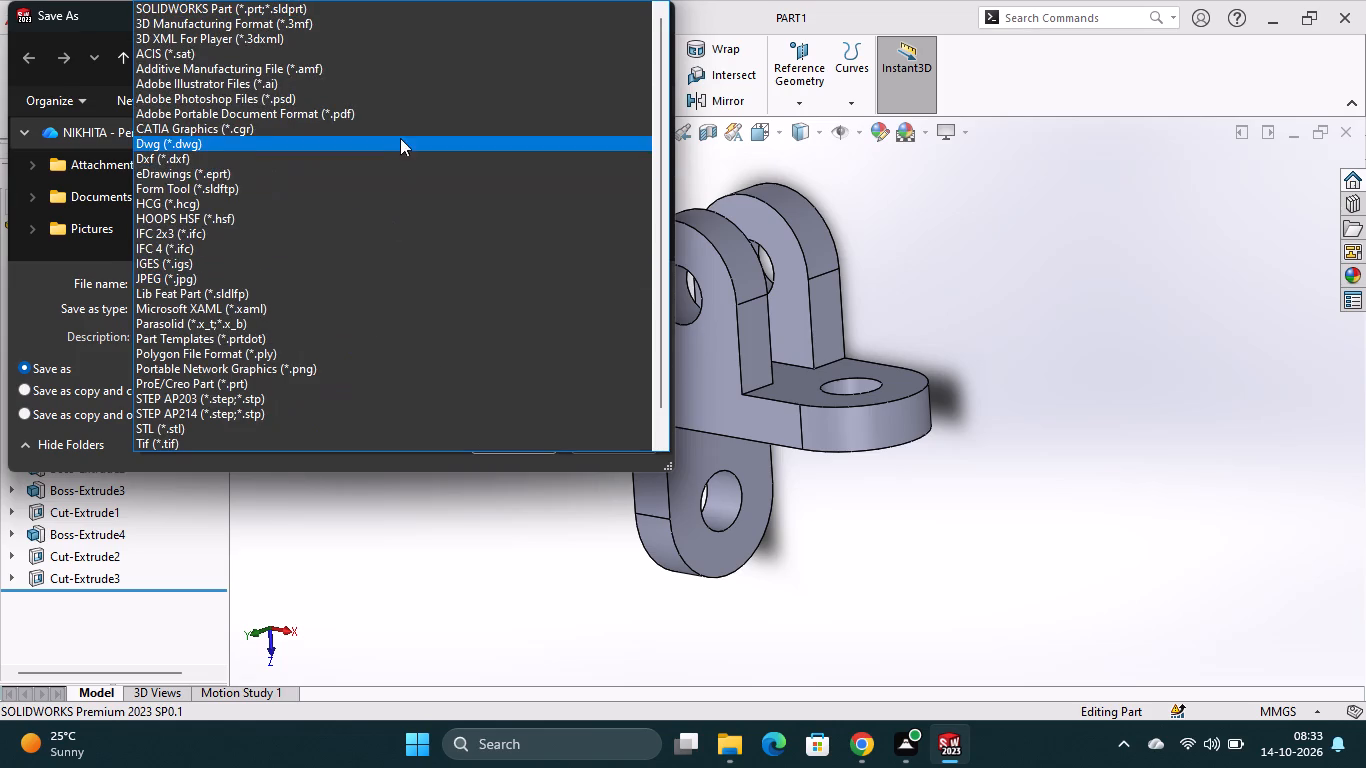
pyautogui.click(394, 109)
pyautogui.click(495, 486)
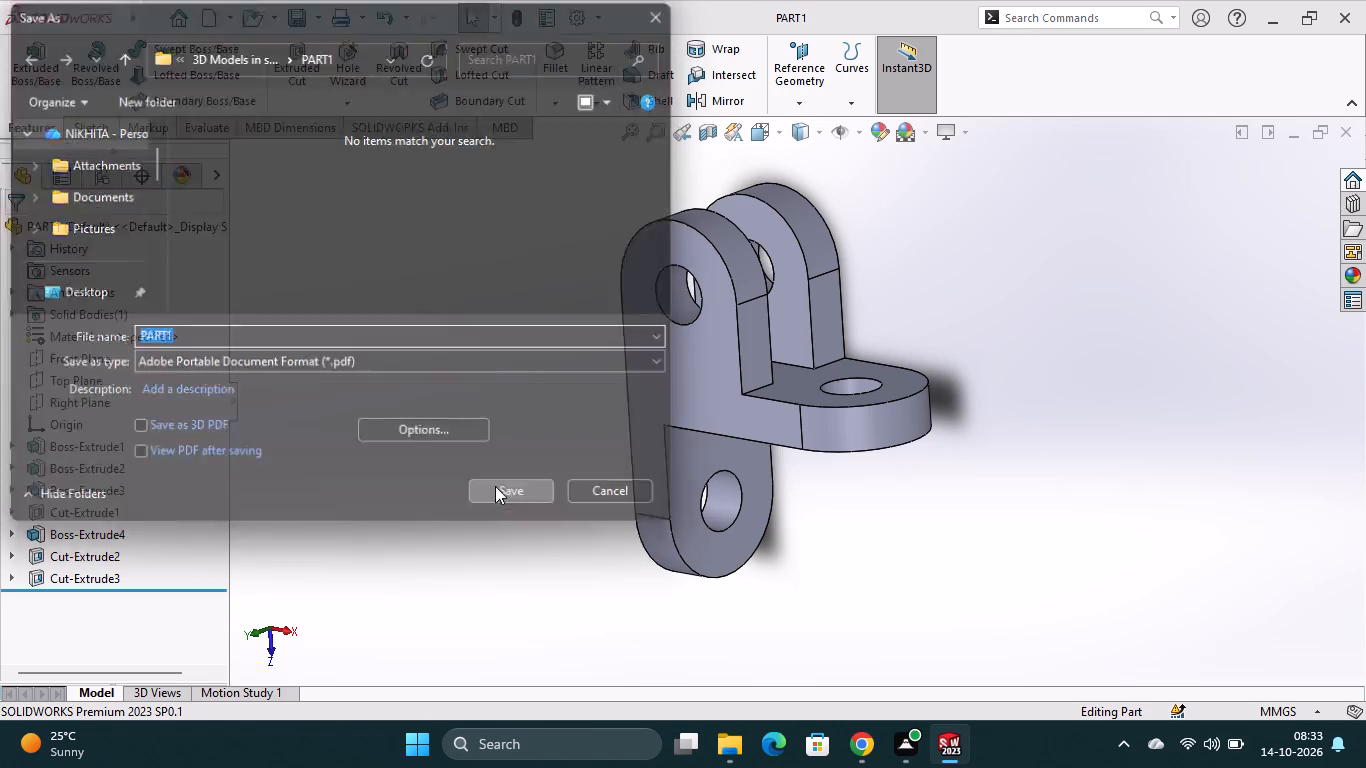